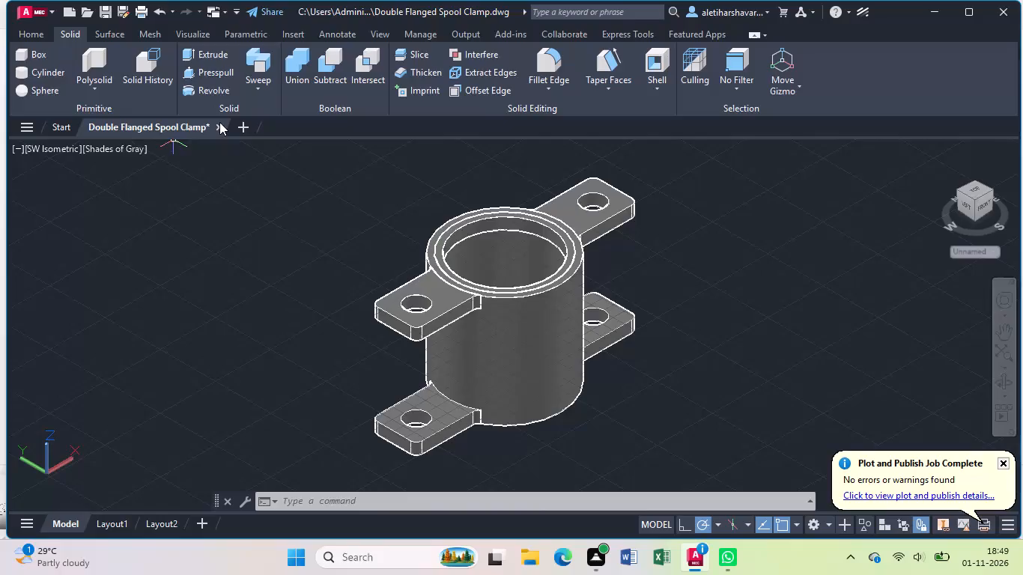
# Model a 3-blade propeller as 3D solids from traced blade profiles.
# Close the Double Flanged Spool Clamp drawing without saving its changes.
pyautogui.click(219, 122)
pyautogui.click(556, 305)
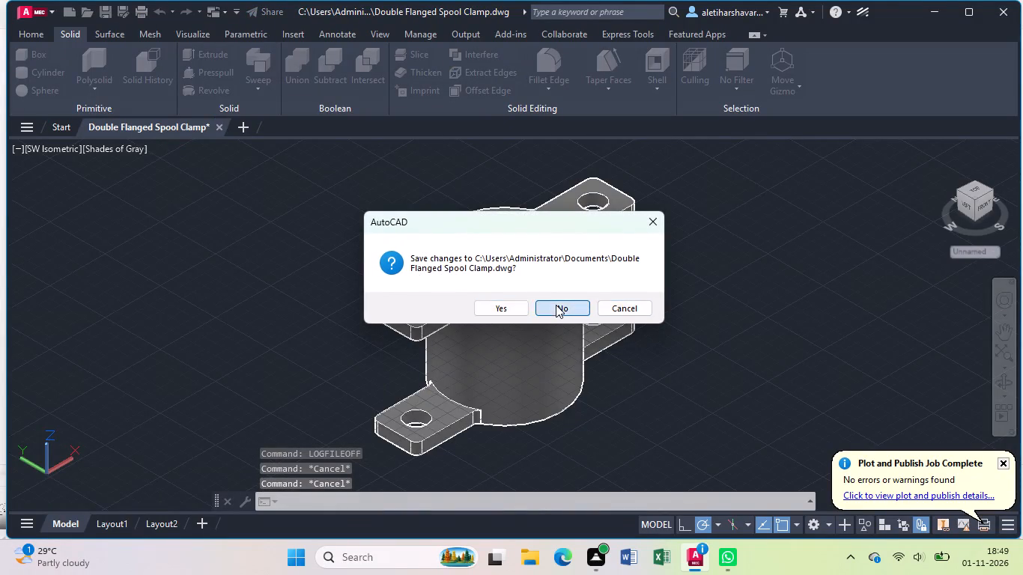
# Create a new blank drawing.
pyautogui.click(122, 312)
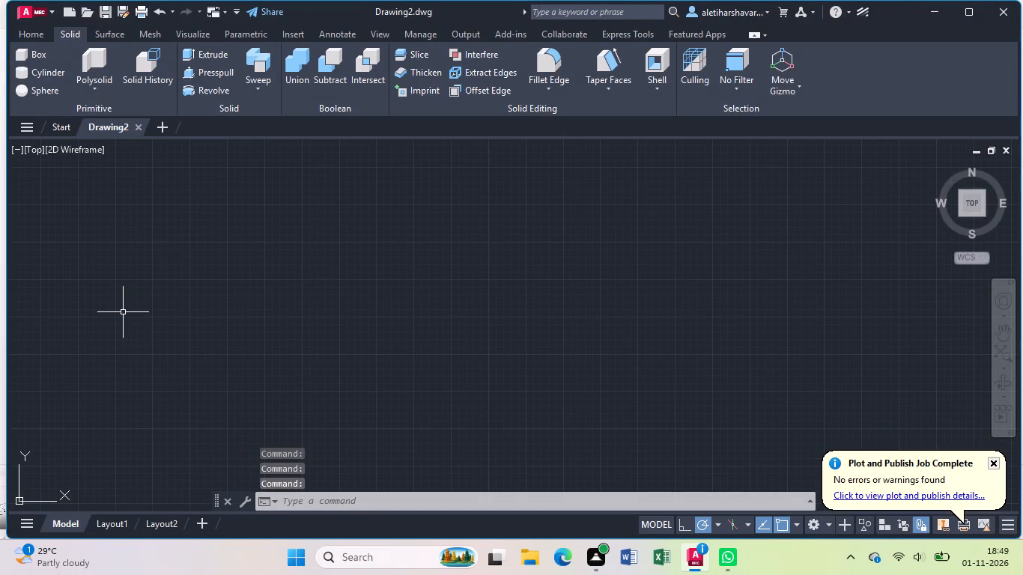
# Turn on command log recording for the new drawing with LOGFILEON.
pyautogui.write('lo')
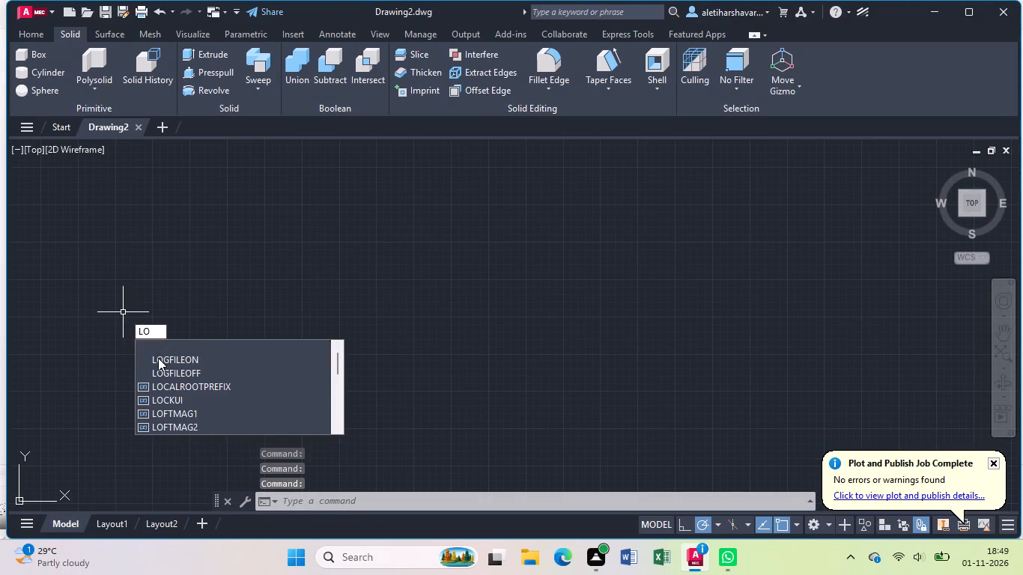
pyautogui.click(158, 358)
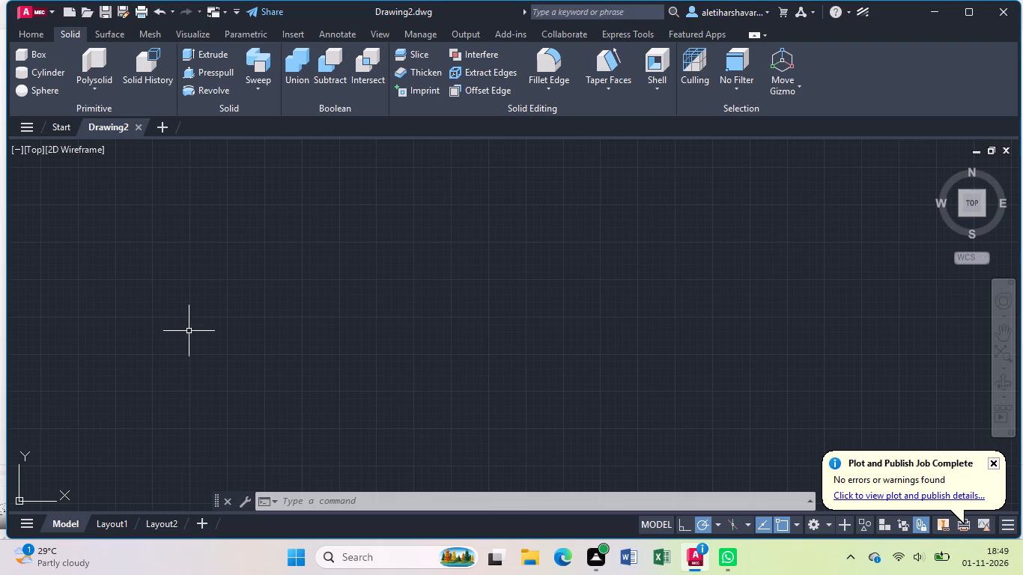
# Draw a circle with a radius of 4.34 near the middle of the empty drawing area.
pyautogui.press('c')
pyautogui.press('Return')
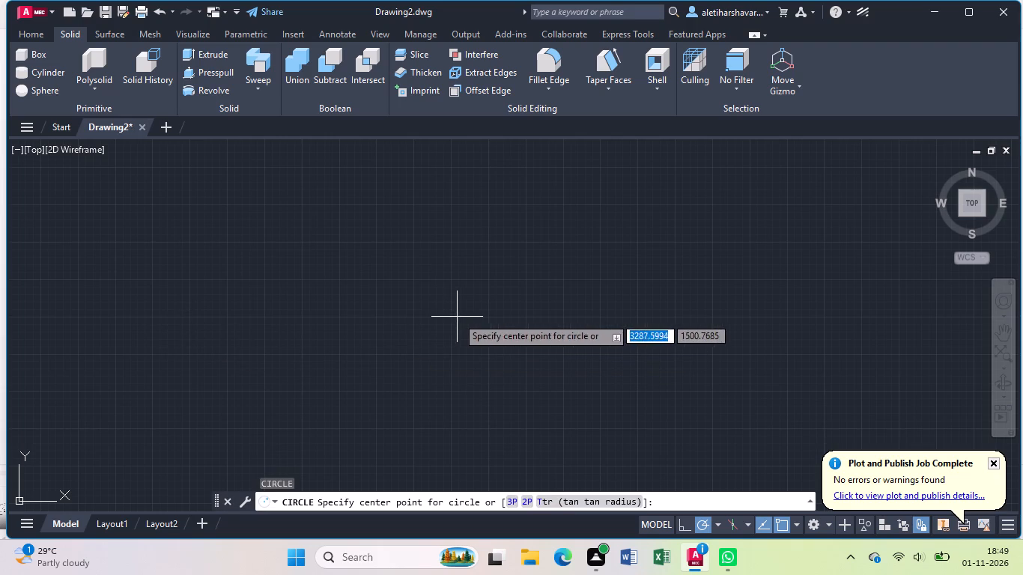
pyautogui.click(457, 317)
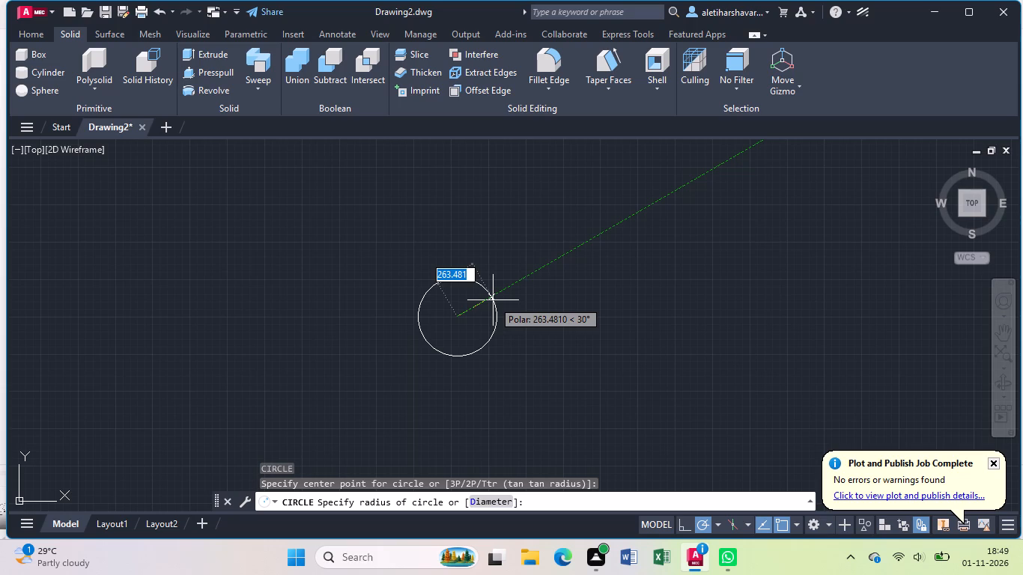
pyautogui.press('4')
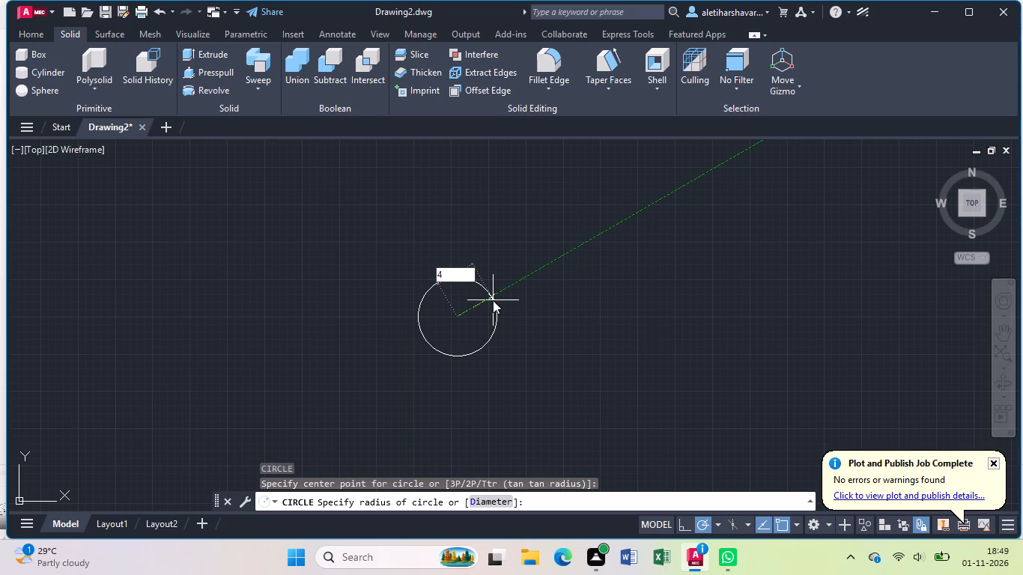
pyautogui.press('.')
pyautogui.write('34')
pyautogui.press('BackSpace')
pyautogui.press('3')
pyautogui.press('BackSpace')
pyautogui.press('4')
pyautogui.press('Return')
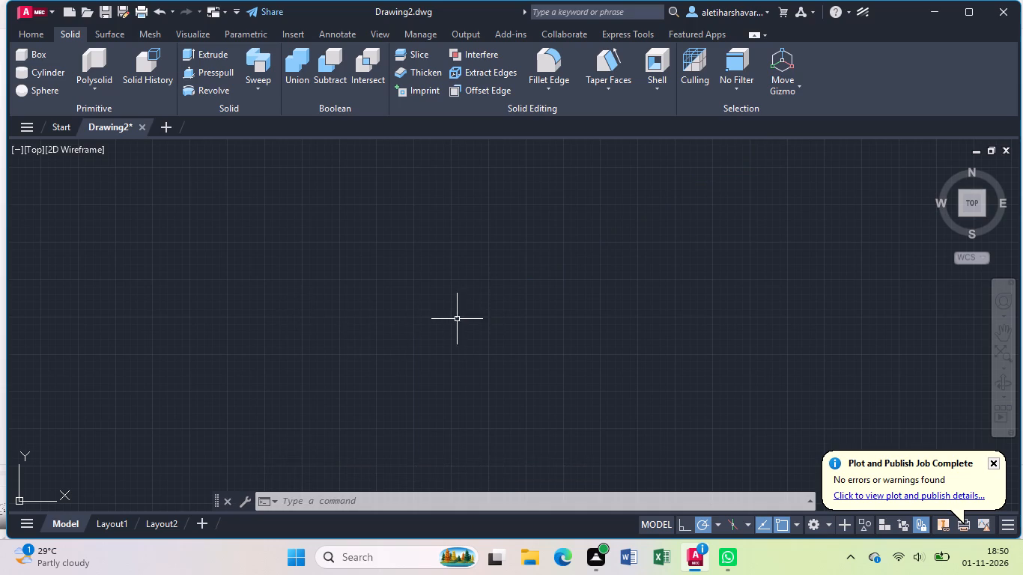
# Draw a concentric inner circle with a radius of 3.45 at the center of the existing circle.
pyautogui.scroll(7, 457, 319)
pyautogui.moveTo(345, 246); pyautogui.dragTo(345, 247, button='middle')
pyautogui.moveTo(345, 247); pyautogui.dragTo(414, 316, button='middle')
pyautogui.scroll(4, 414, 316)
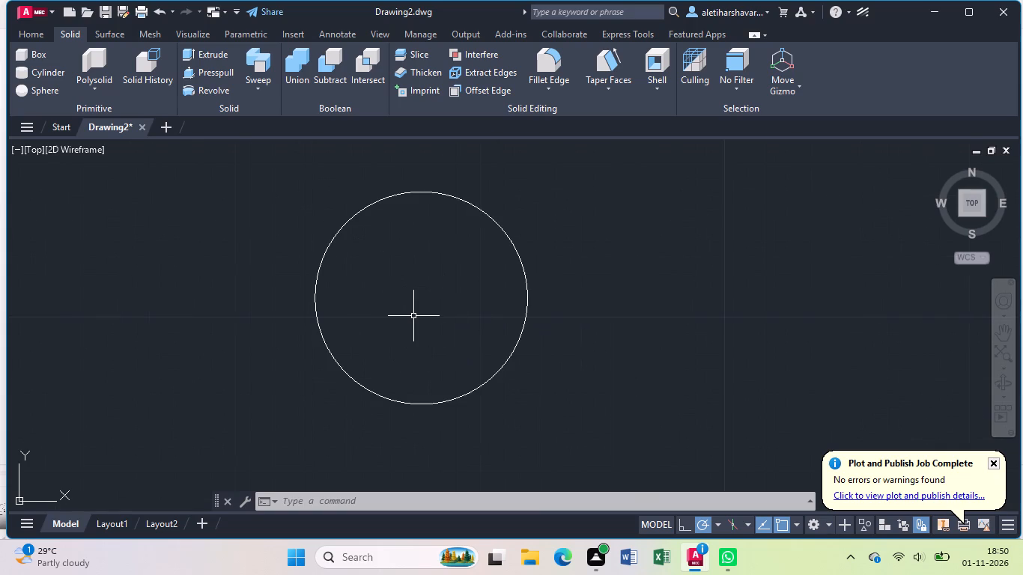
pyautogui.press('c')
pyautogui.press('Return')
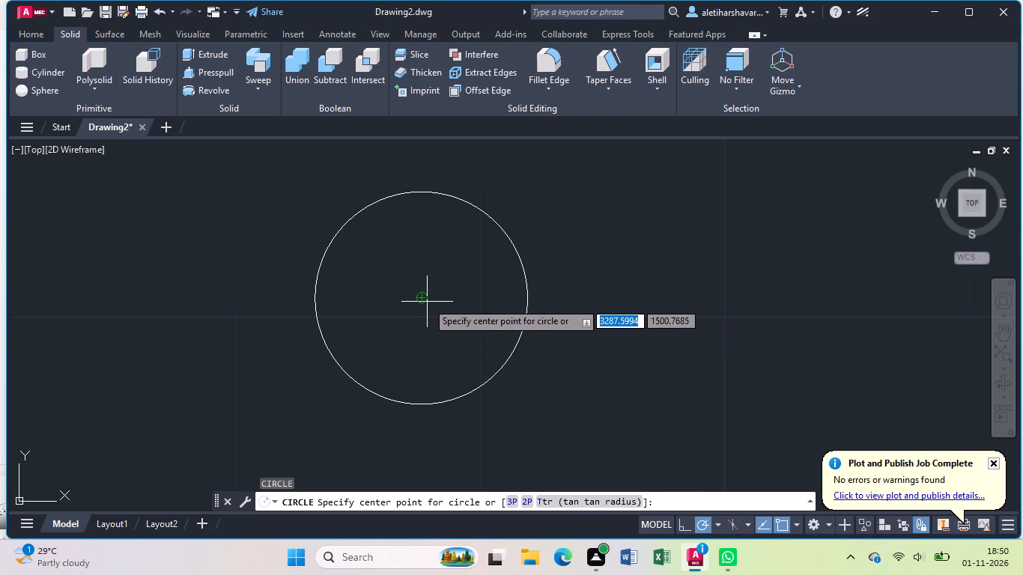
pyautogui.click(420, 298)
pyautogui.press('3')
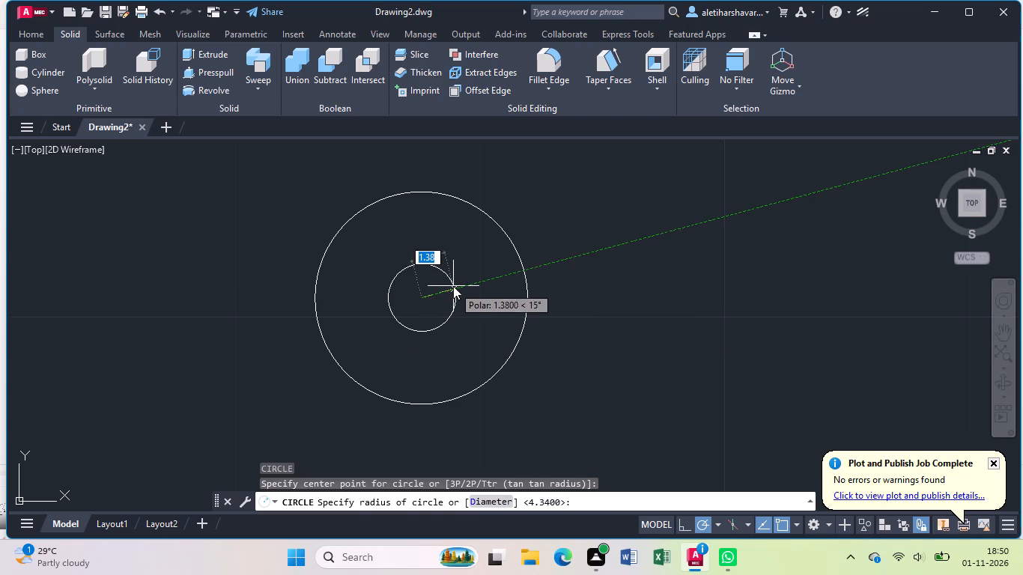
pyautogui.press('.')
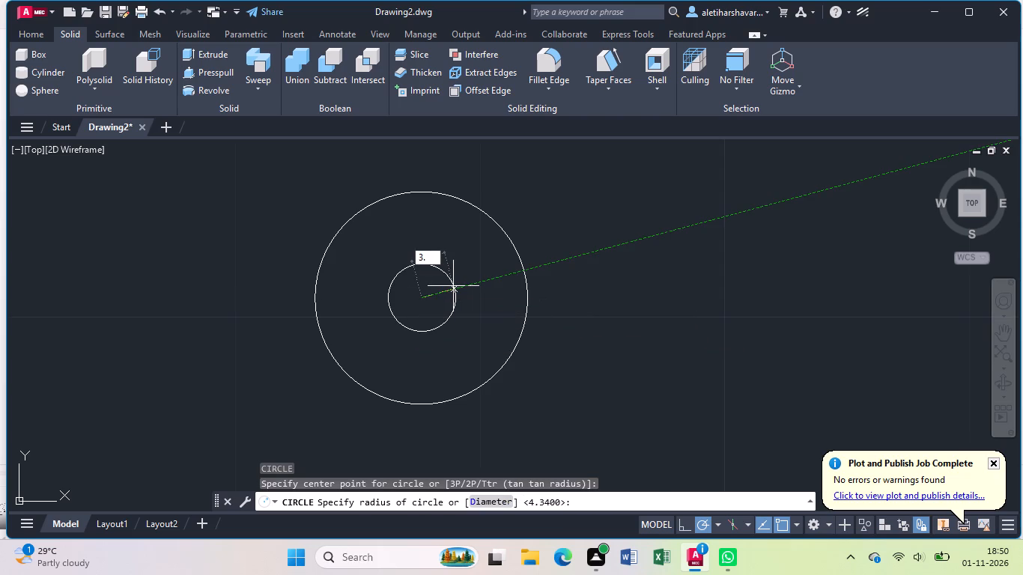
pyautogui.press('4')
pyautogui.press('5')
pyautogui.press('Return')
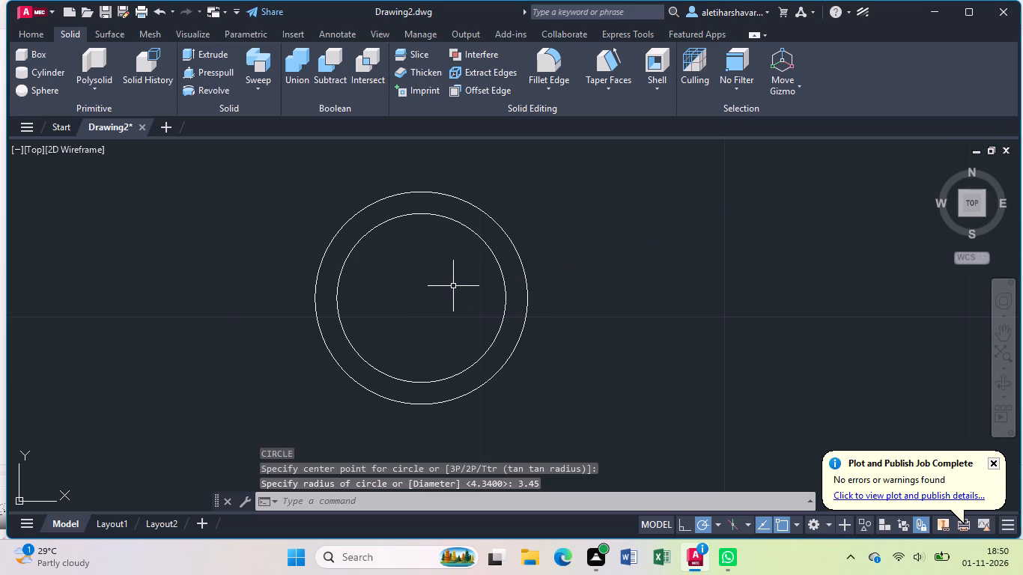
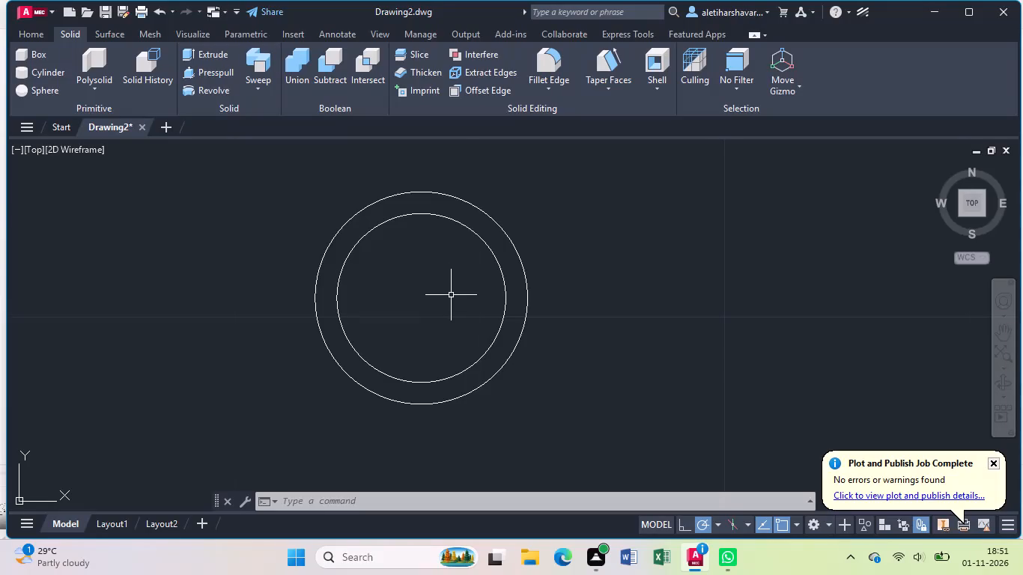
# Draw a vertical line 4.34 long from the circles' shared center up to the outer circle's top quadrant.
pyautogui.moveTo(448, 306); pyautogui.dragTo(447, 357, button='middle')
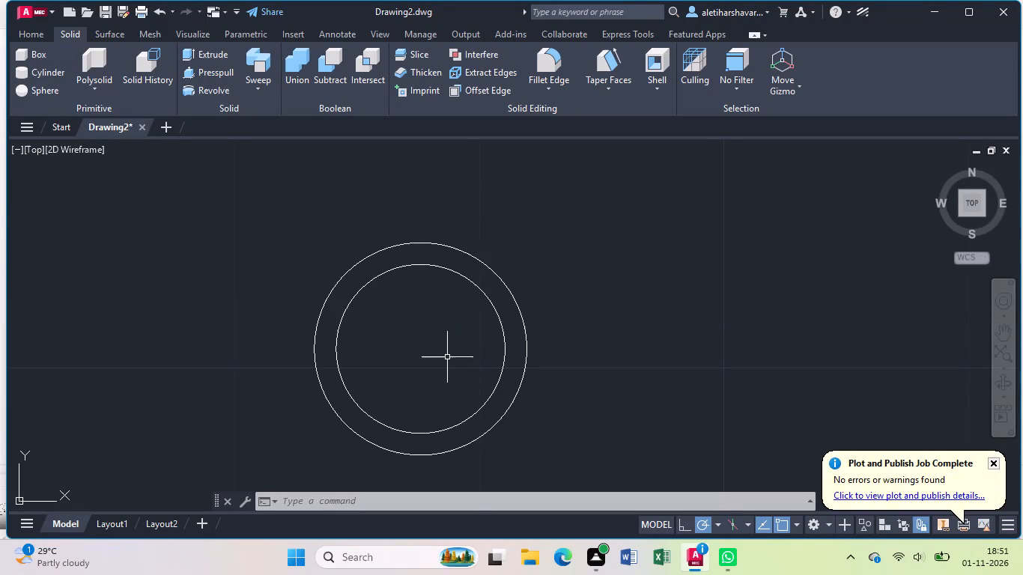
pyautogui.press('l')
pyautogui.press('Return')
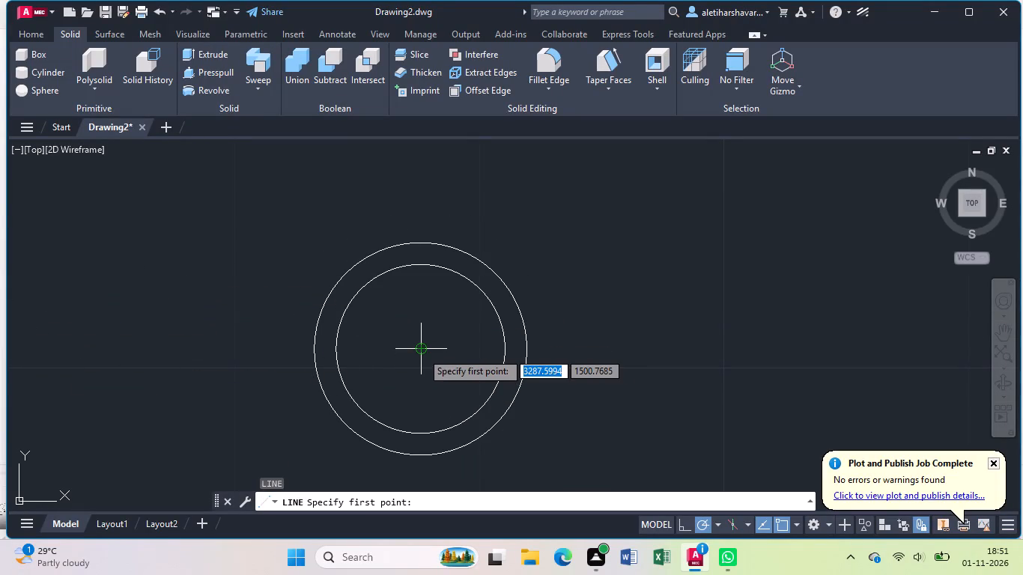
pyautogui.click(422, 352)
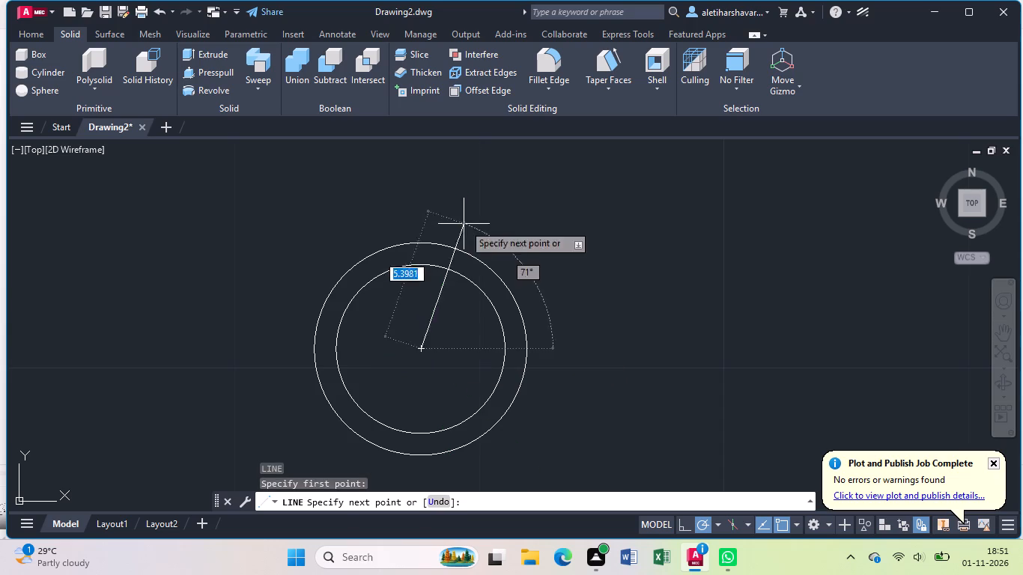
pyautogui.click(419, 242)
pyautogui.press('Escape')
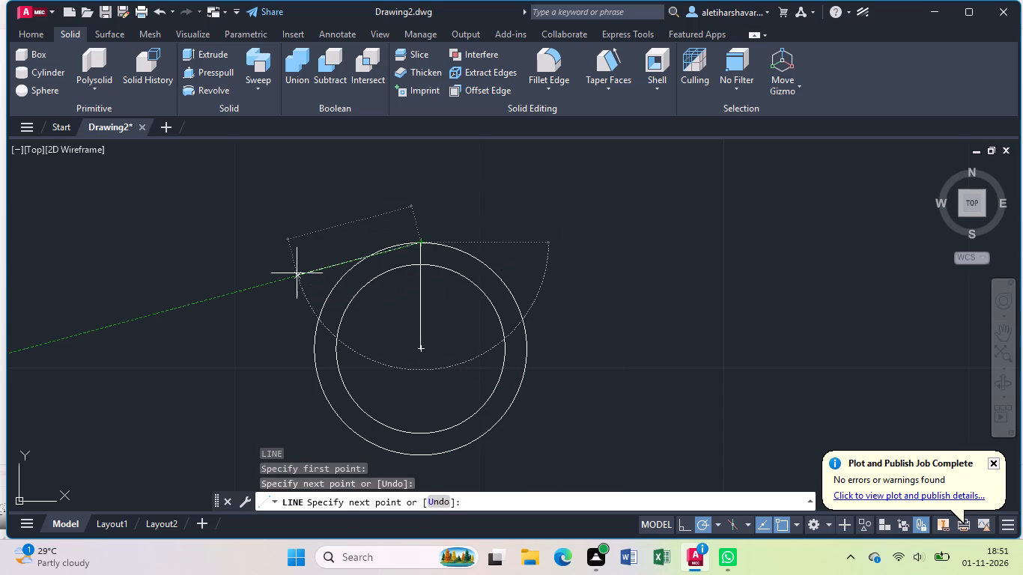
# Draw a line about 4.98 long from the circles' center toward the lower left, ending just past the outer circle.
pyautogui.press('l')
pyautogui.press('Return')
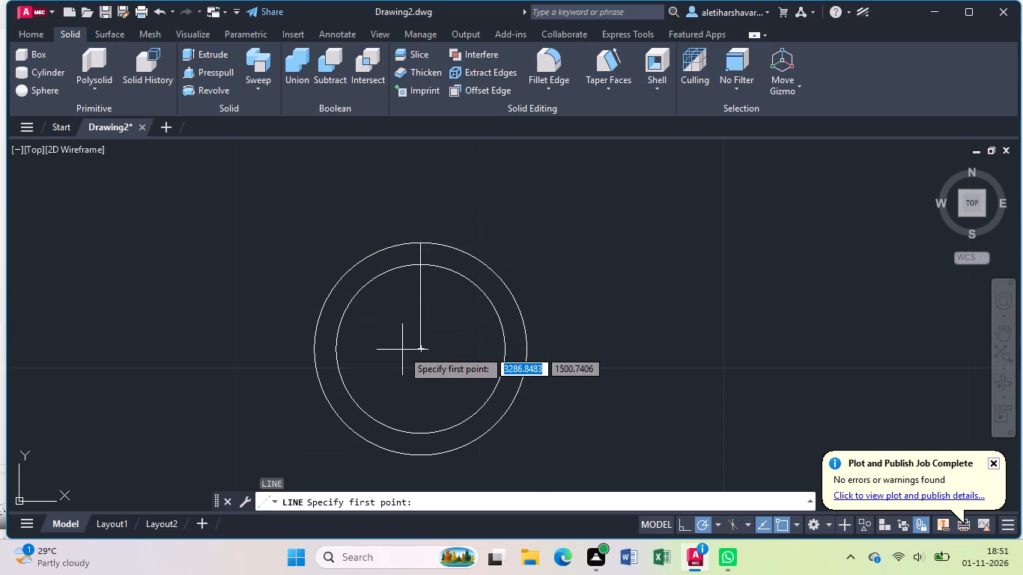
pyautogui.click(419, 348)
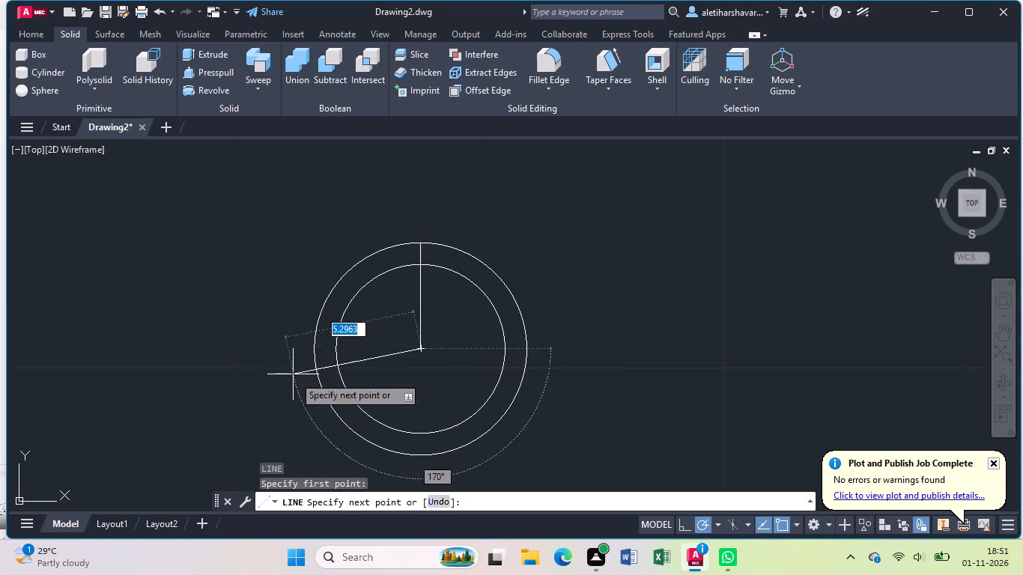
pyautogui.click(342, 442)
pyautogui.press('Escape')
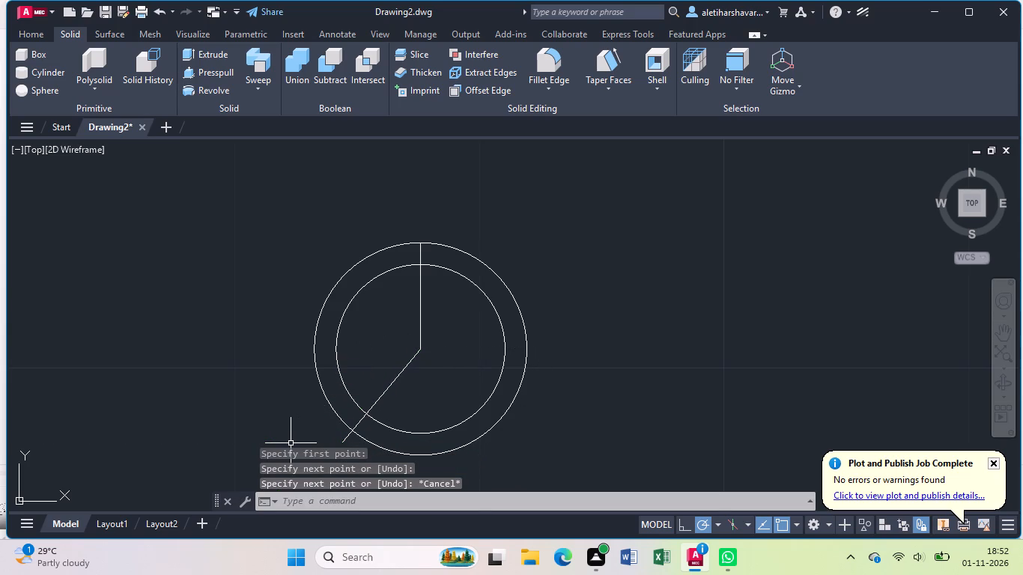
# Draw a line about 6.5 long from the circles' center at 330°, extending past the outer circle.
pyautogui.press('l')
pyautogui.press('Return')
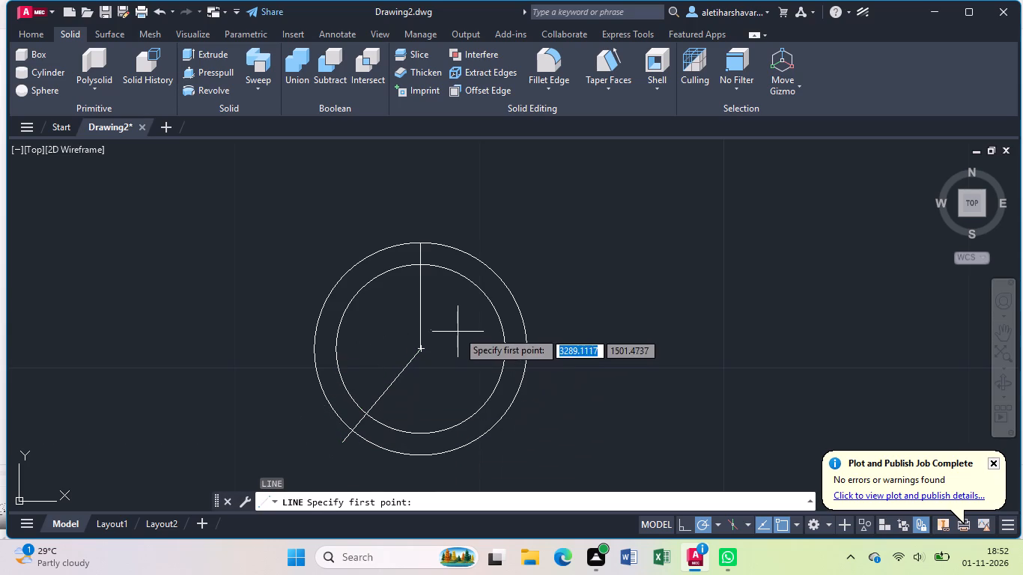
pyautogui.click(417, 346)
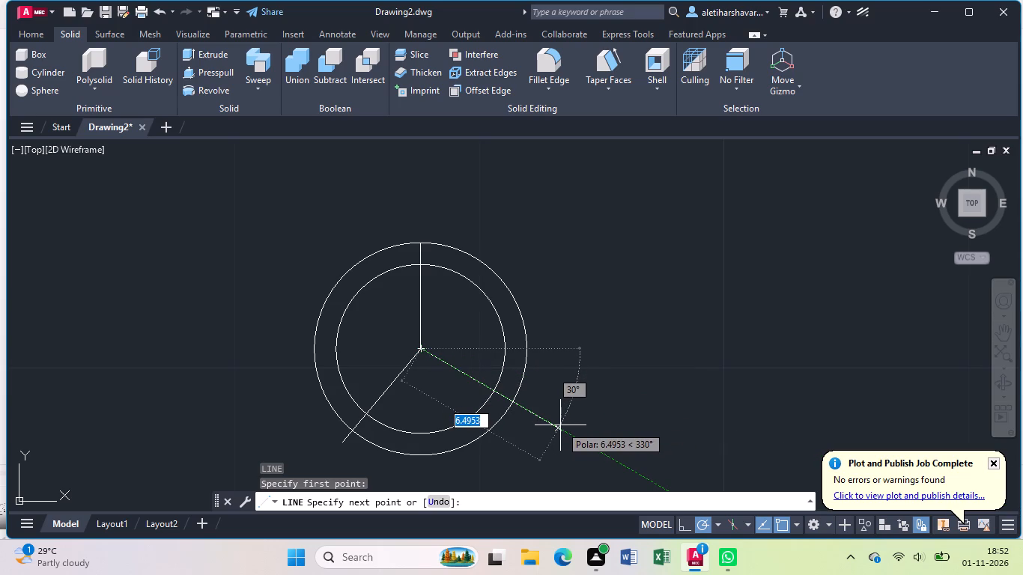
pyautogui.click(560, 425)
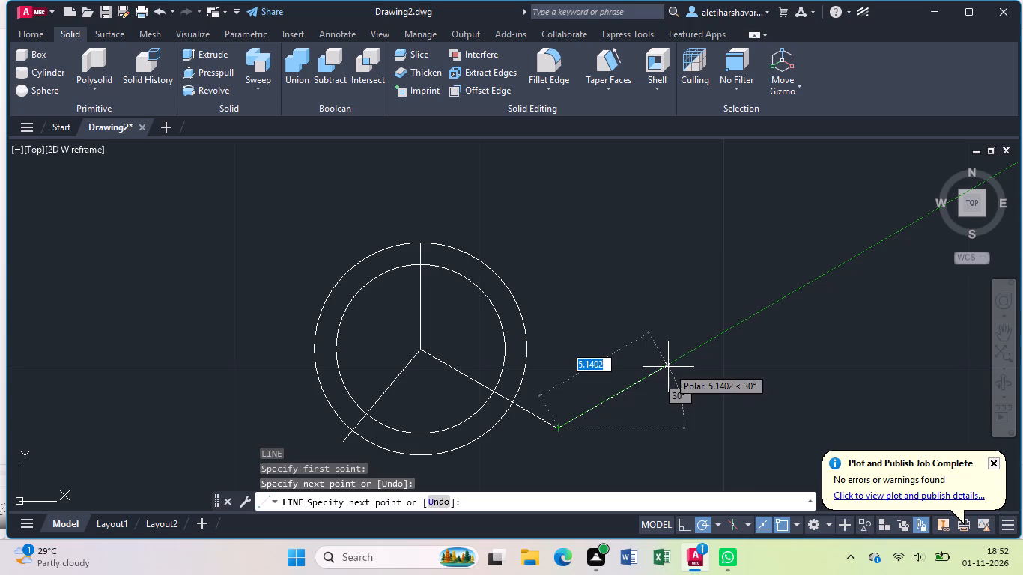
pyautogui.press('Escape')
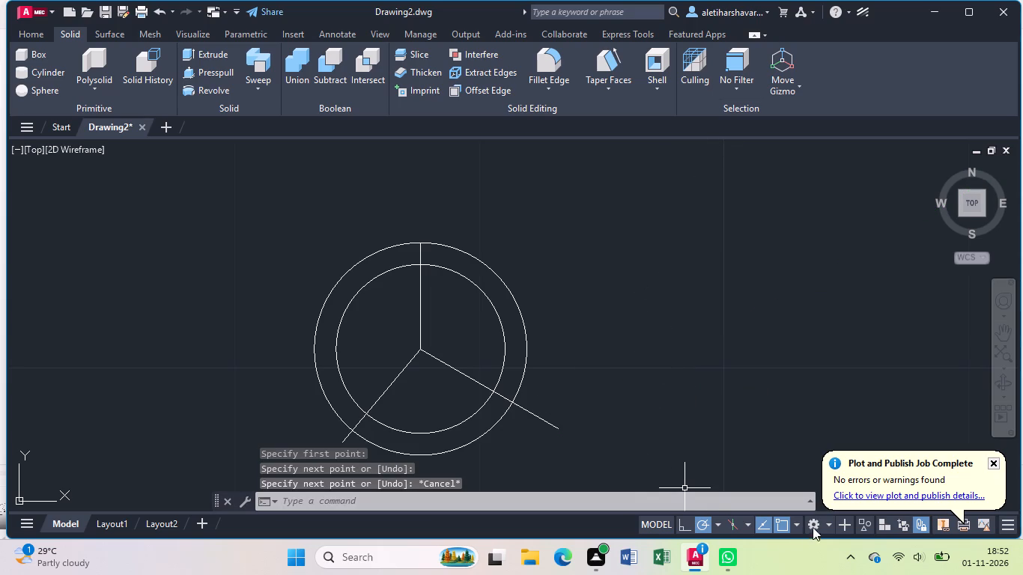
# Switch the workspace to Mechanical.
pyautogui.click(828, 522)
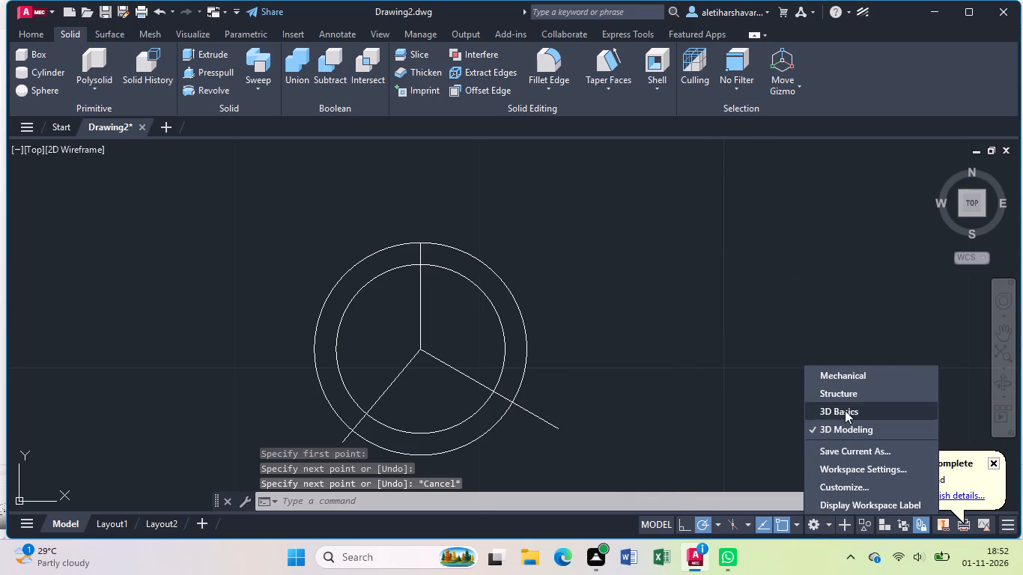
pyautogui.click(847, 378)
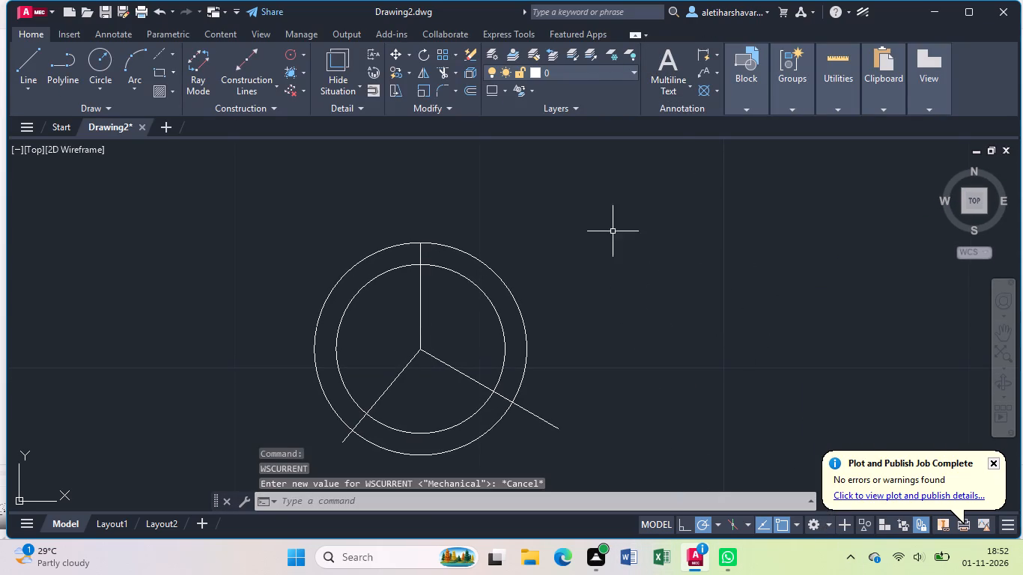
# Check the angle between each pair of the three radial lines using angular dimension previews, without placing any dimension.
pyautogui.click(717, 54)
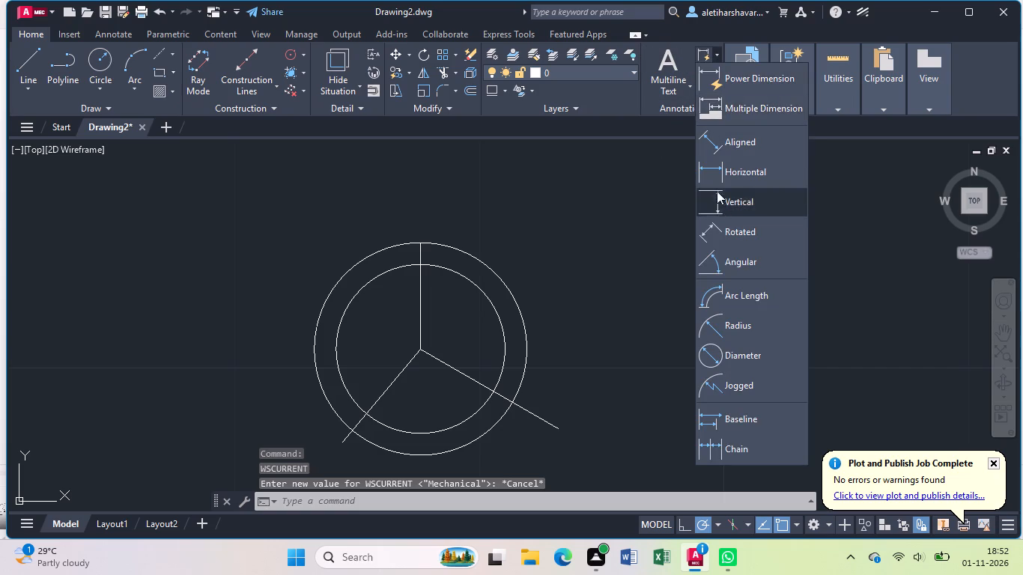
pyautogui.click(729, 268)
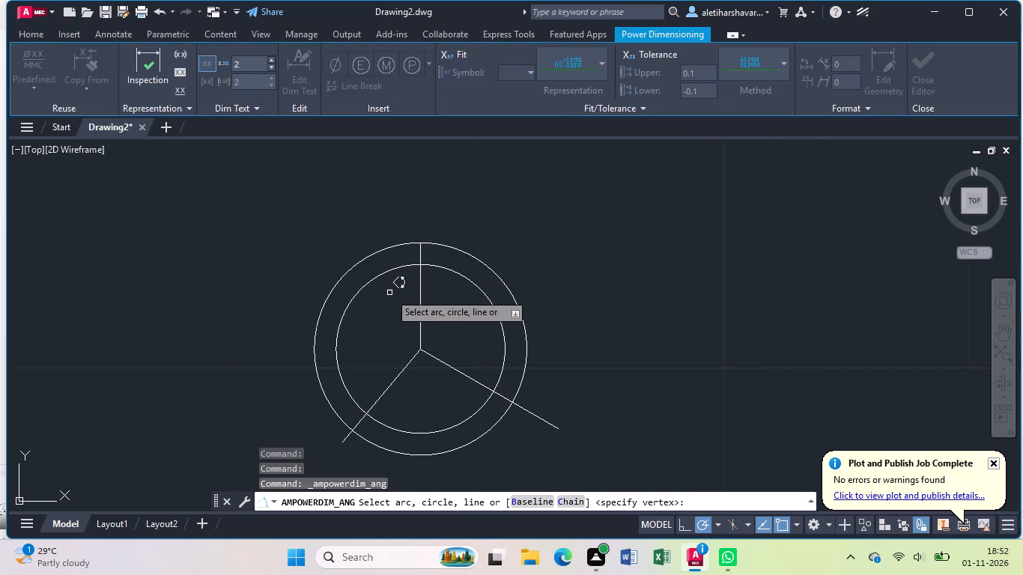
pyautogui.click(422, 312)
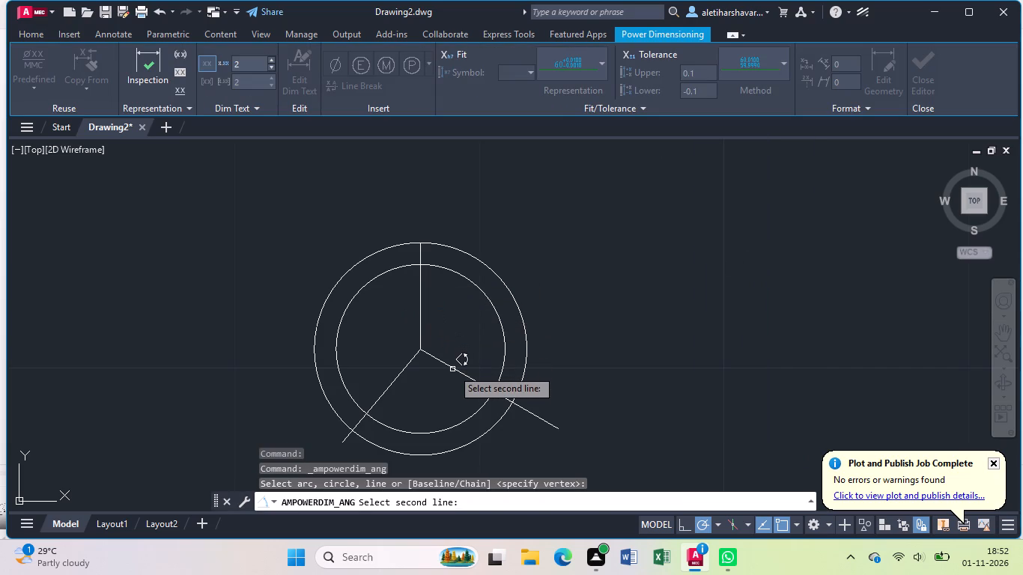
pyautogui.click(453, 369)
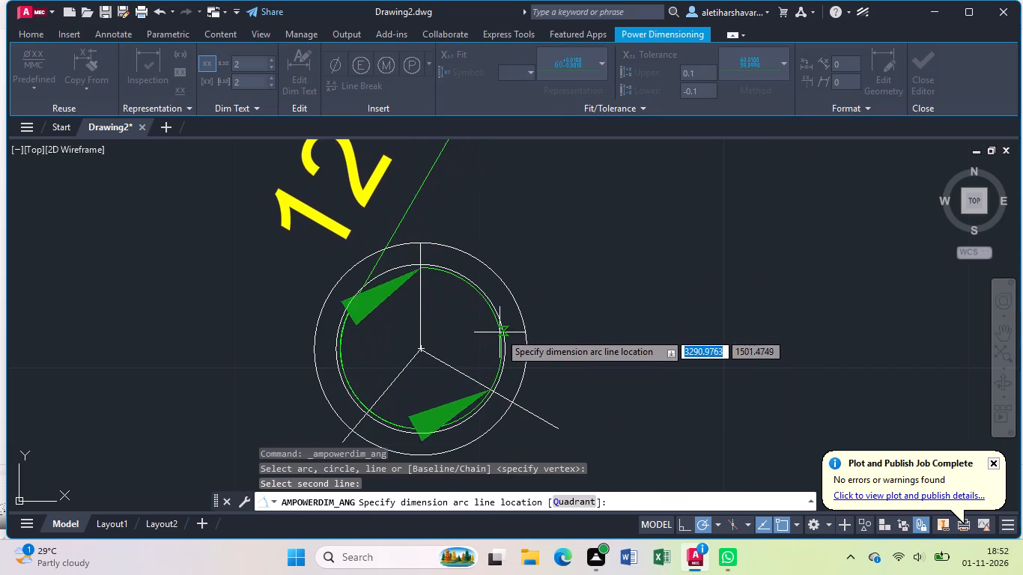
pyautogui.scroll(-2, 571, 330)
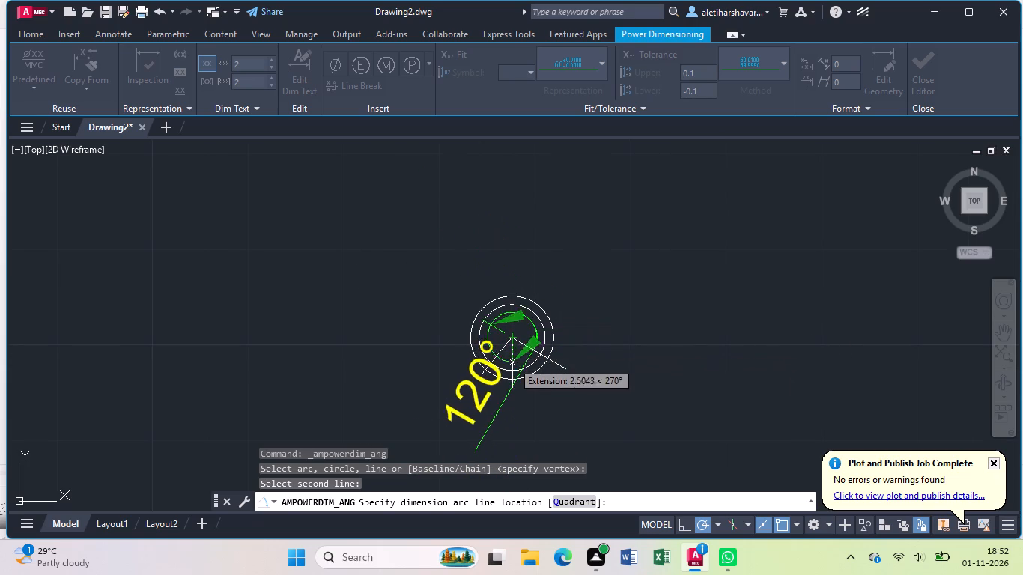
pyautogui.press('Escape')
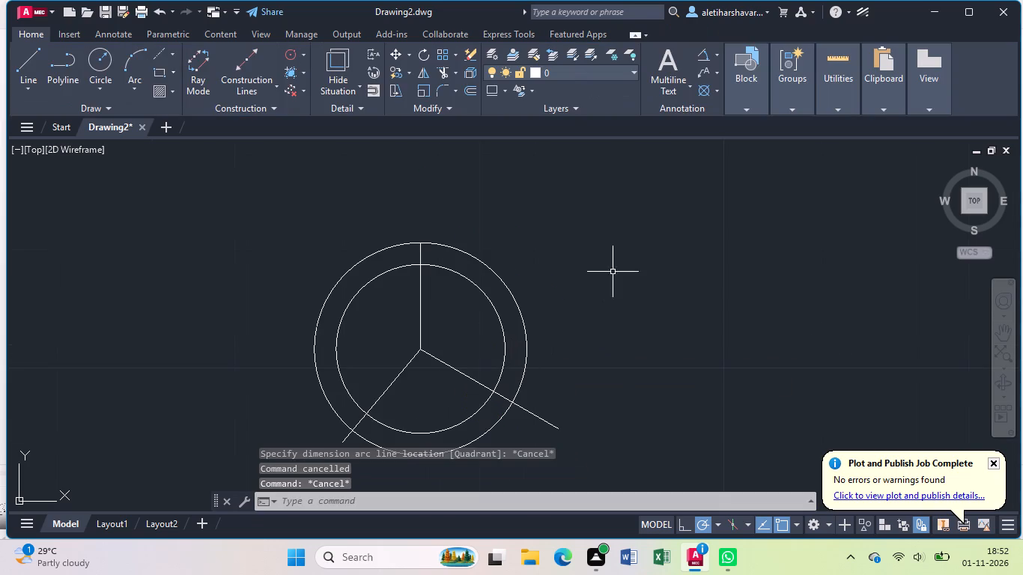
pyautogui.click(700, 52)
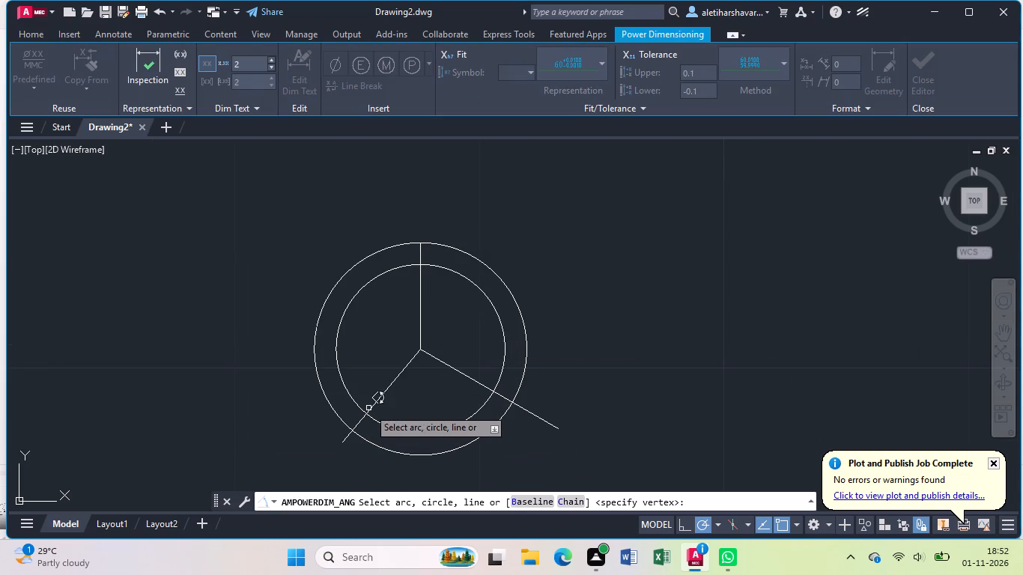
pyautogui.click(379, 400)
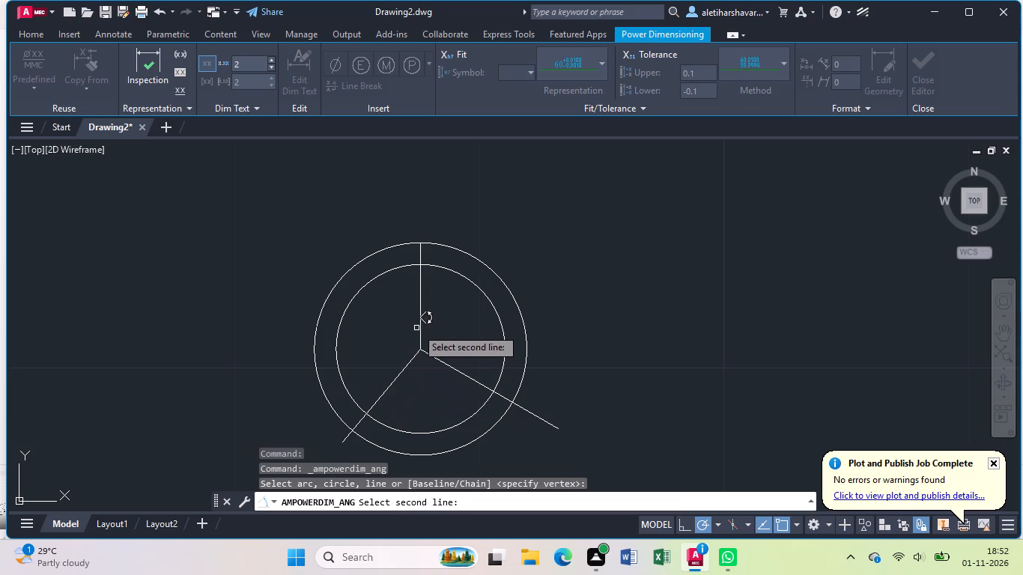
pyautogui.click(420, 320)
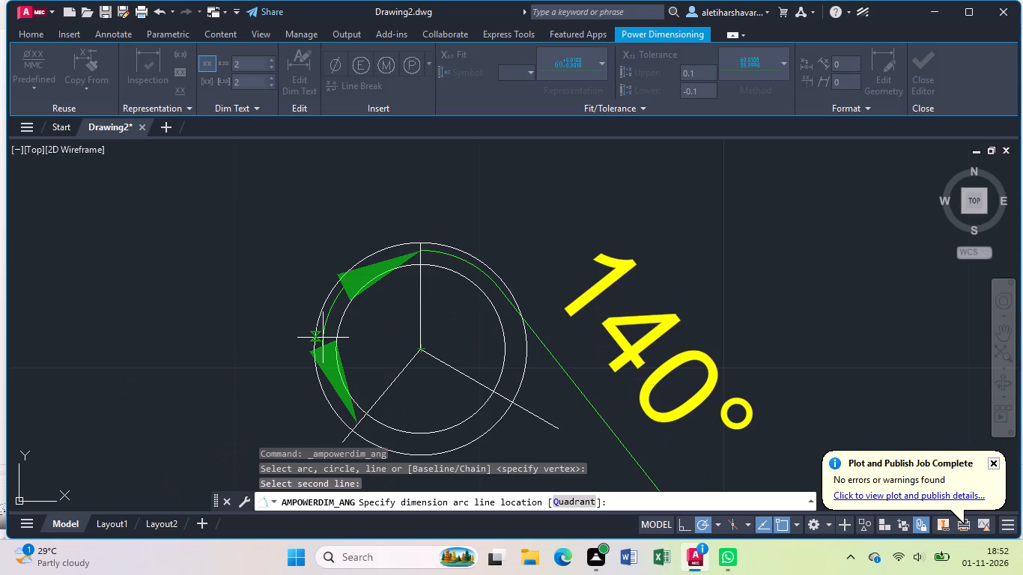
pyautogui.press('Escape')
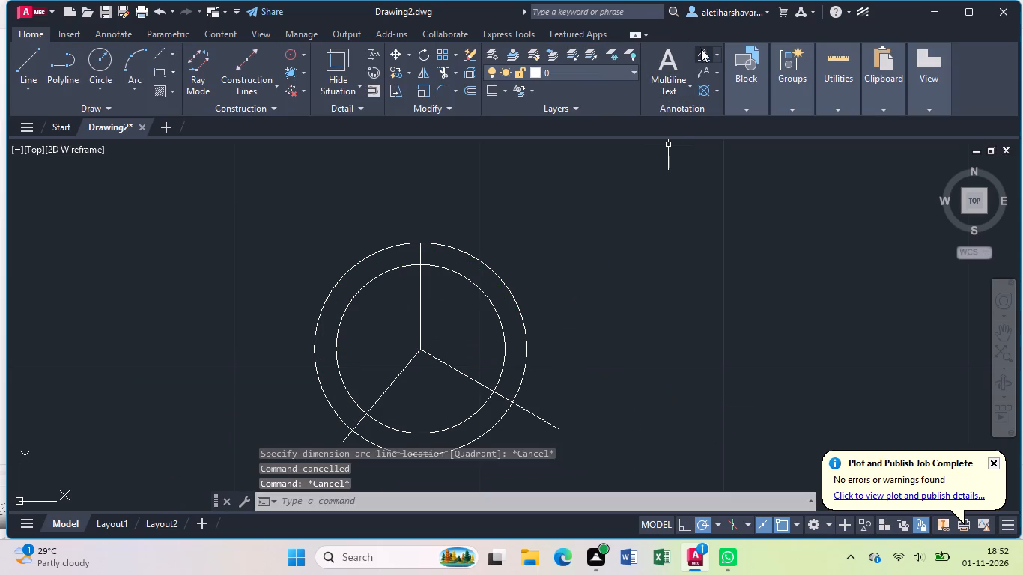
pyautogui.click(703, 55)
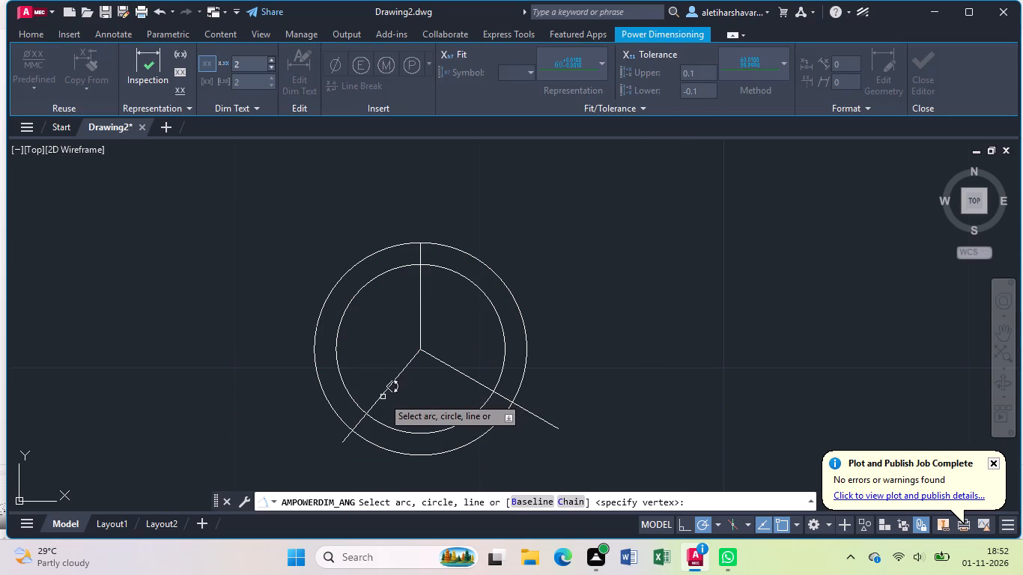
pyautogui.click(380, 398)
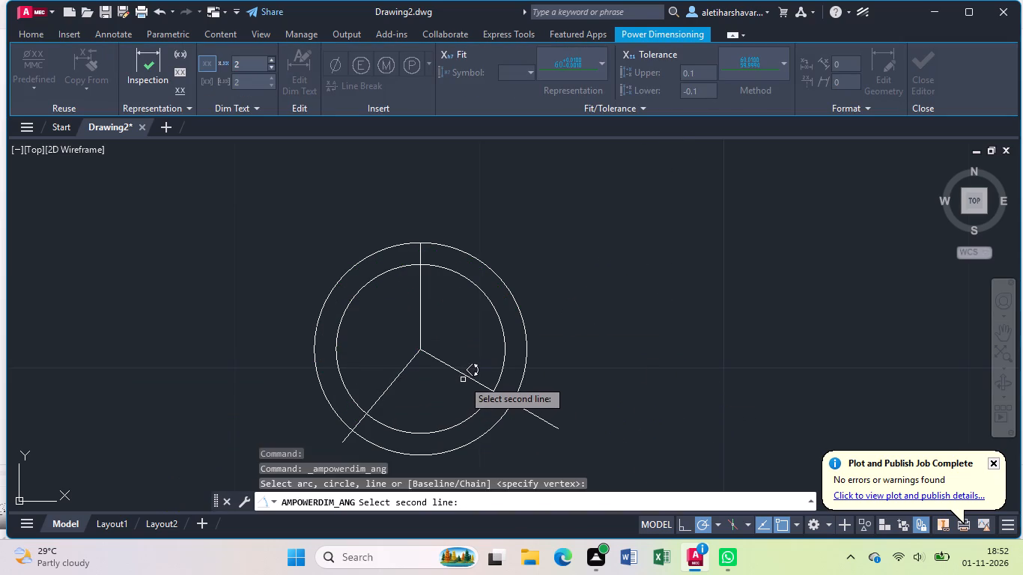
pyautogui.click(464, 377)
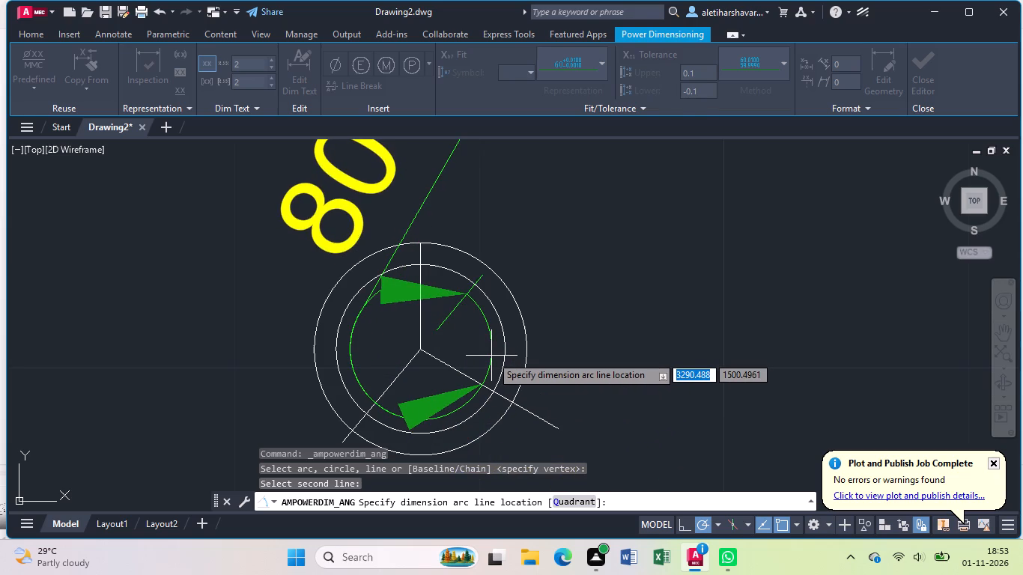
pyautogui.press('Escape')
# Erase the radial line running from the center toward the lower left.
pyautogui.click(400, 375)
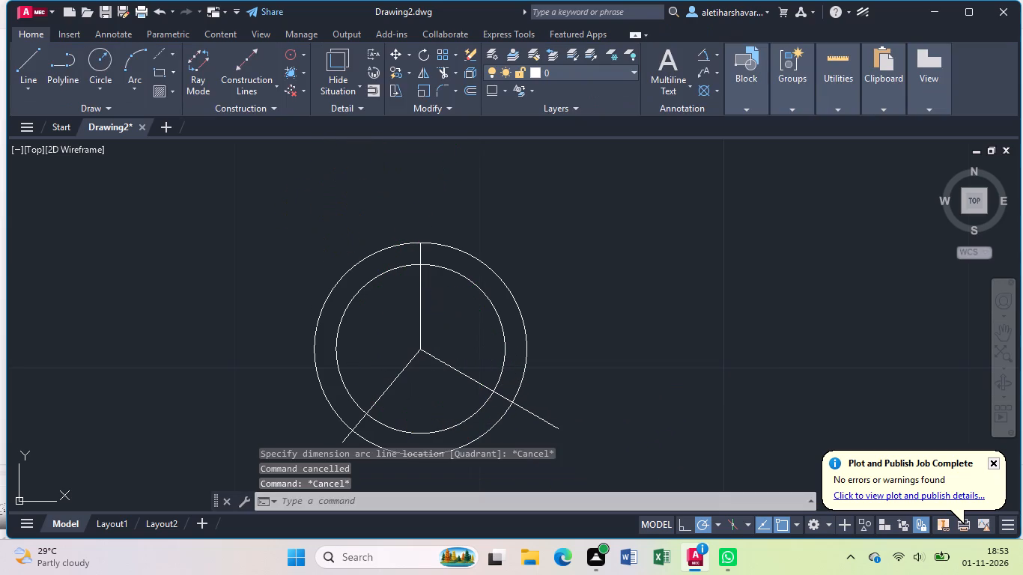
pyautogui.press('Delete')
# Draw a line about 6.1 long from the circles' center at 210°, extending past the outer circle.
pyautogui.press('l')
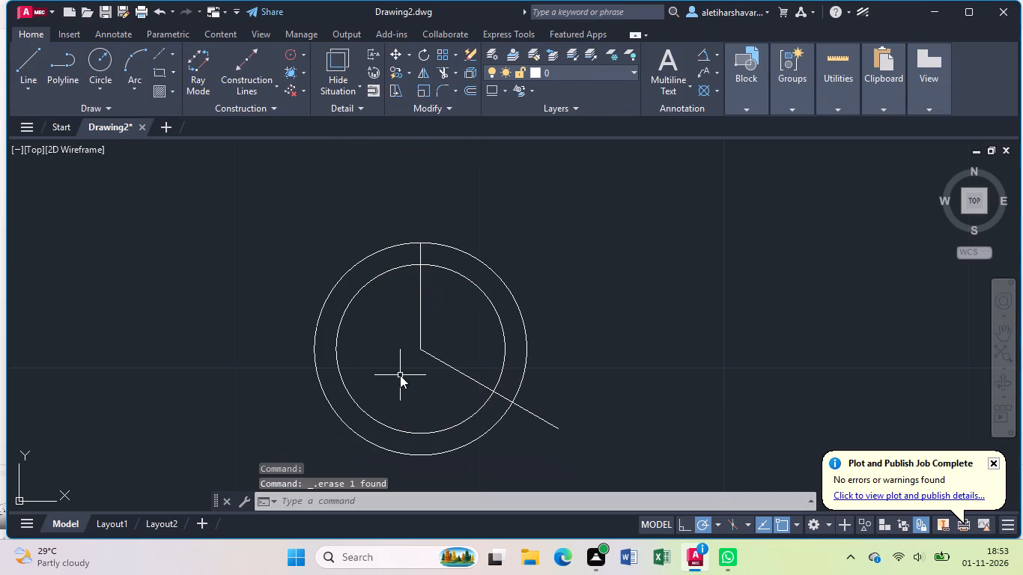
pyautogui.press('Return')
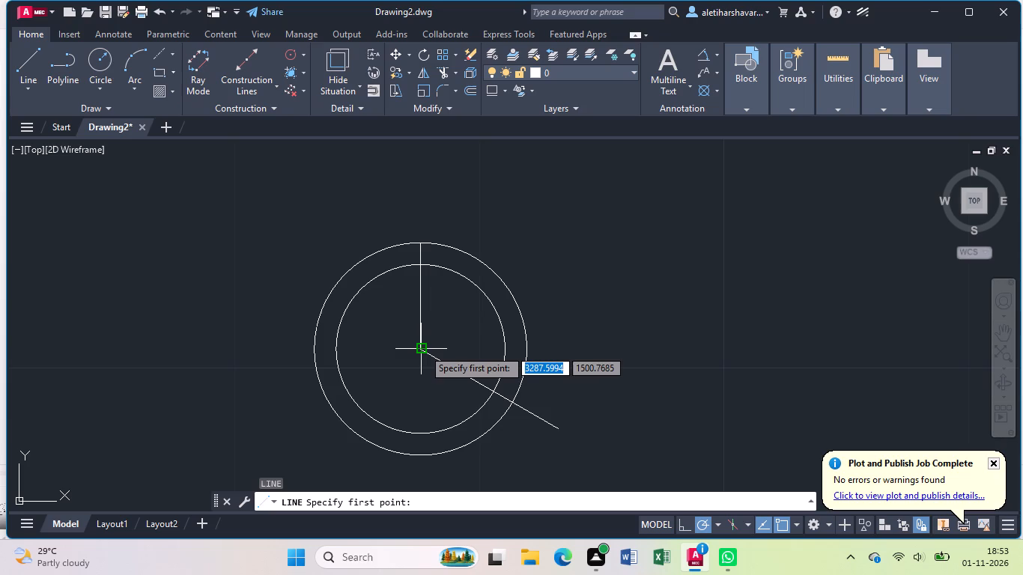
pyautogui.click(423, 349)
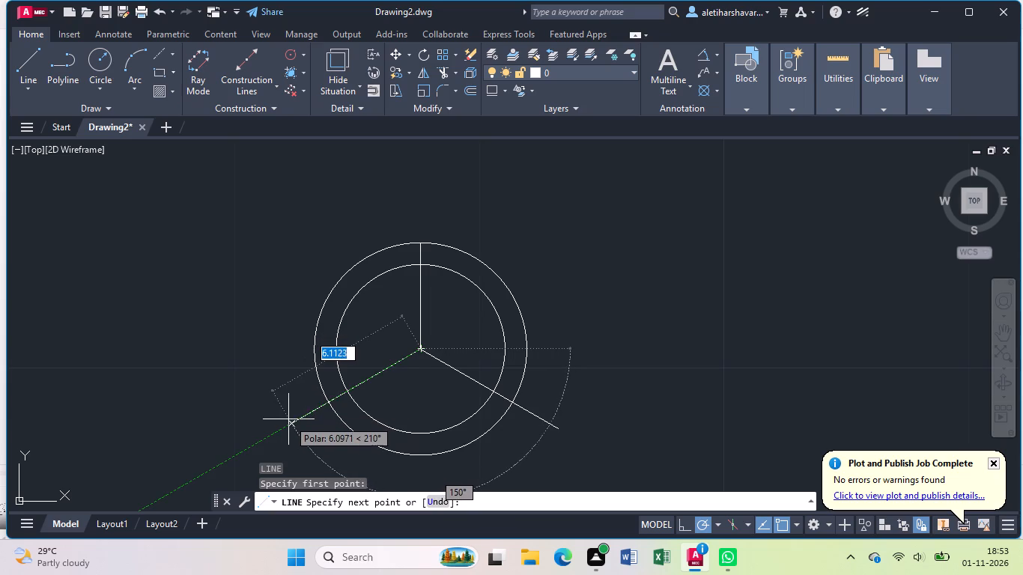
pyautogui.click(289, 419)
pyautogui.press('Escape')
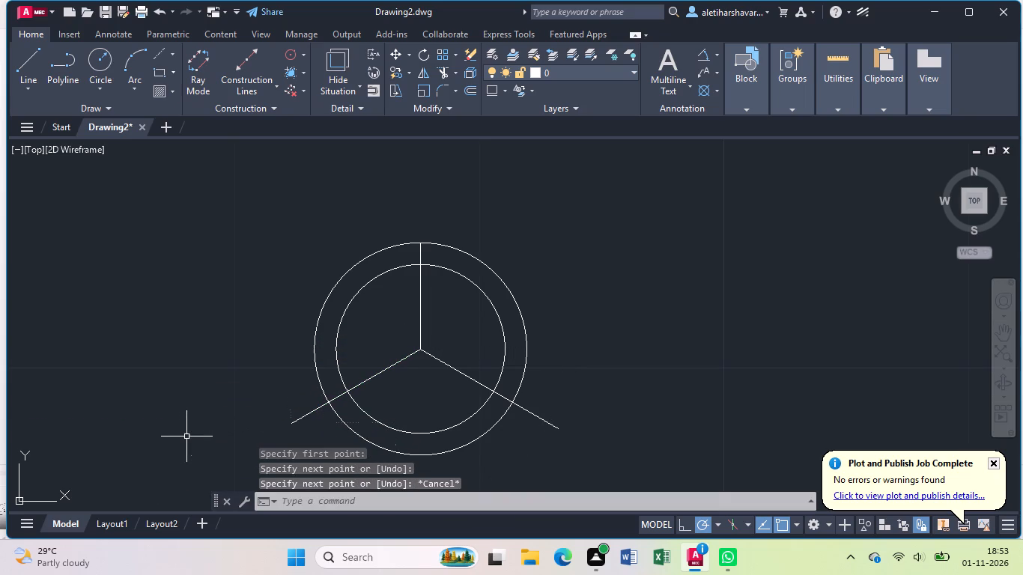
# Trim the ends of the two lower radial lines that extend beyond the outer circle.
pyautogui.write('tr')
pyautogui.press('Return')
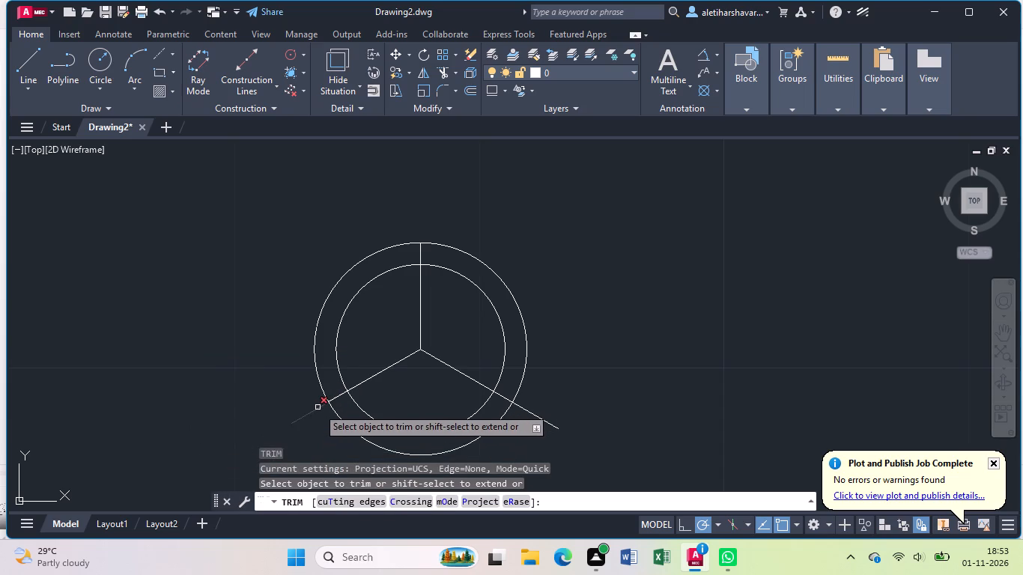
pyautogui.click(318, 408)
pyautogui.click(544, 421)
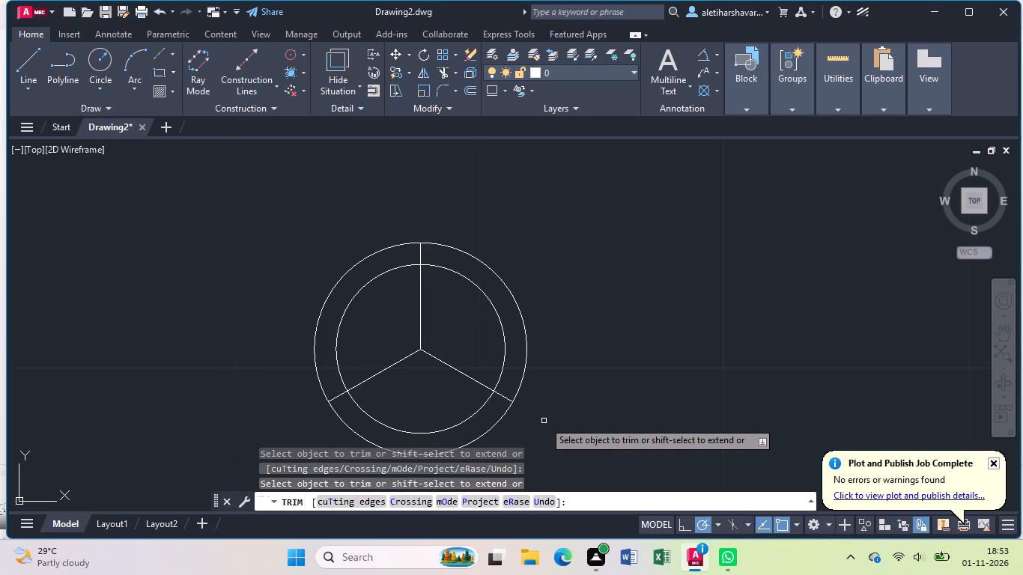
pyautogui.press('Escape')
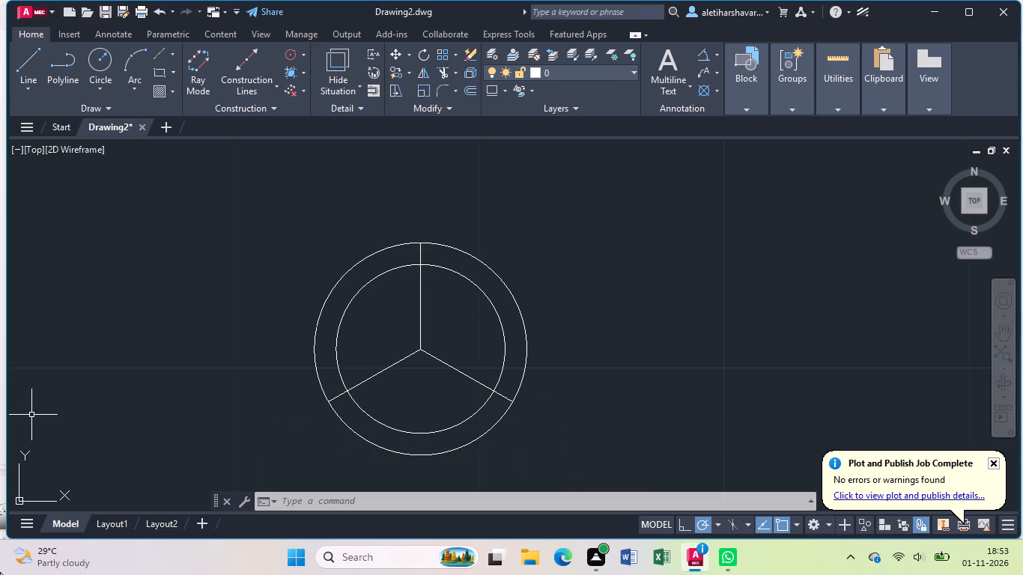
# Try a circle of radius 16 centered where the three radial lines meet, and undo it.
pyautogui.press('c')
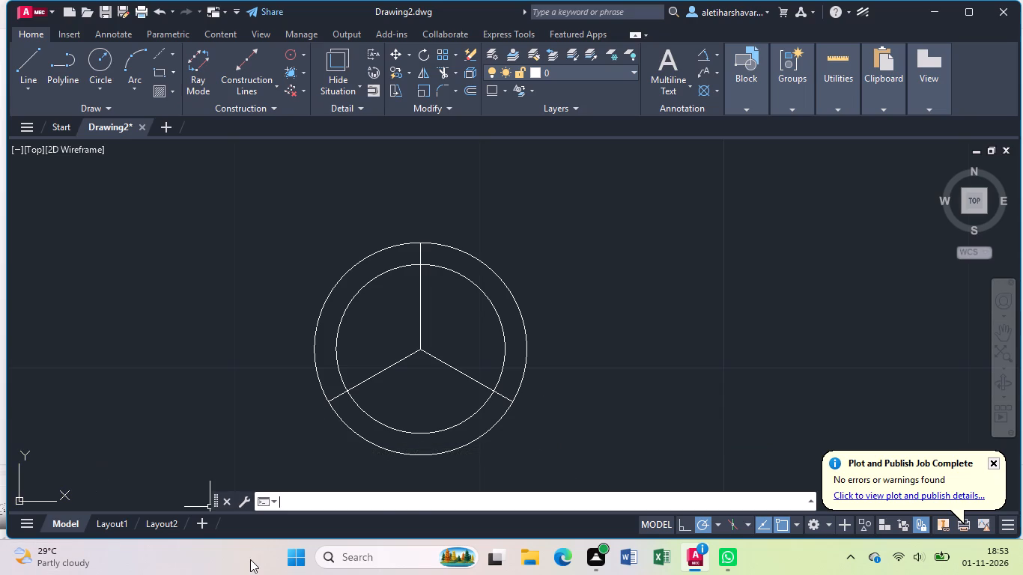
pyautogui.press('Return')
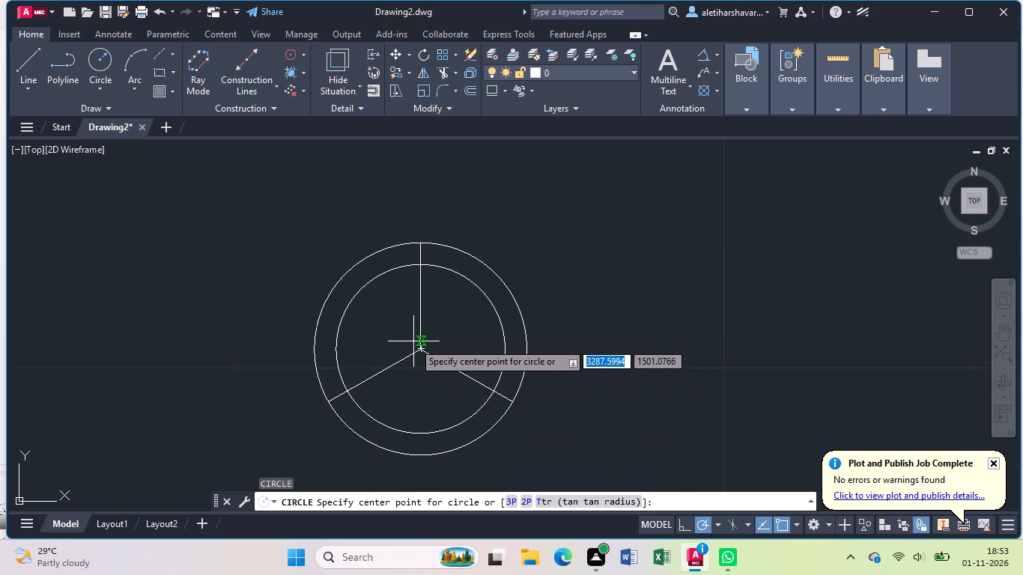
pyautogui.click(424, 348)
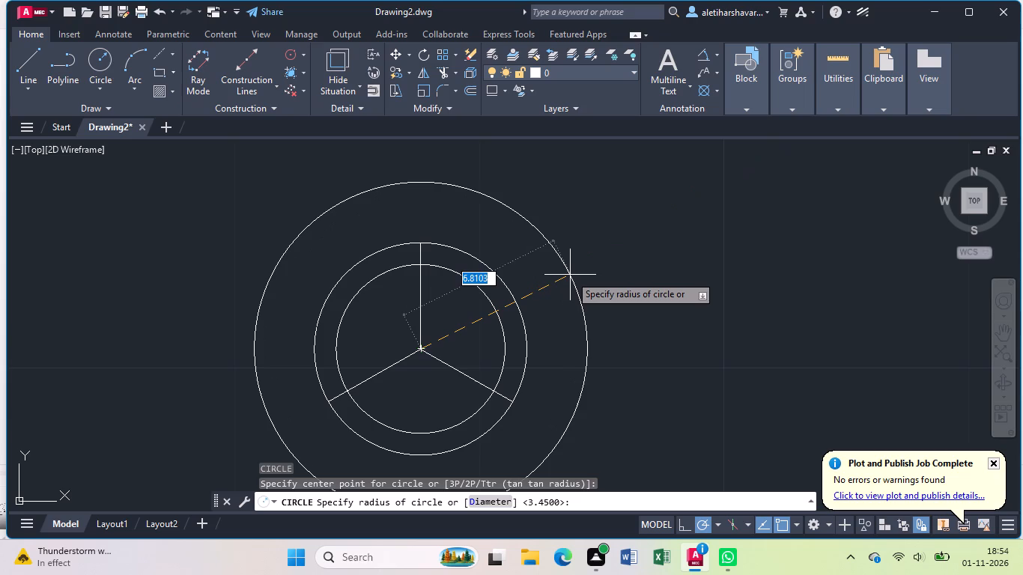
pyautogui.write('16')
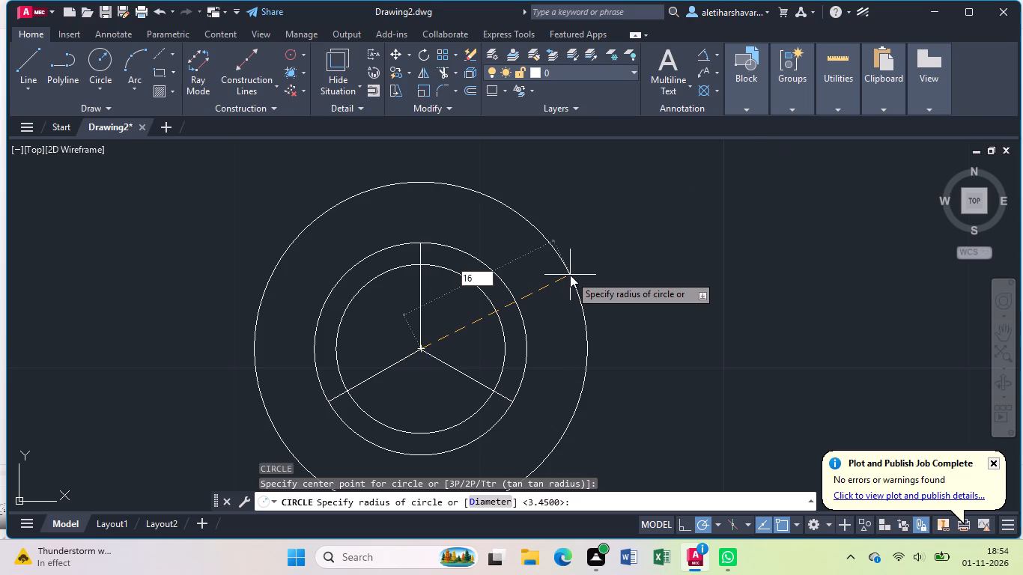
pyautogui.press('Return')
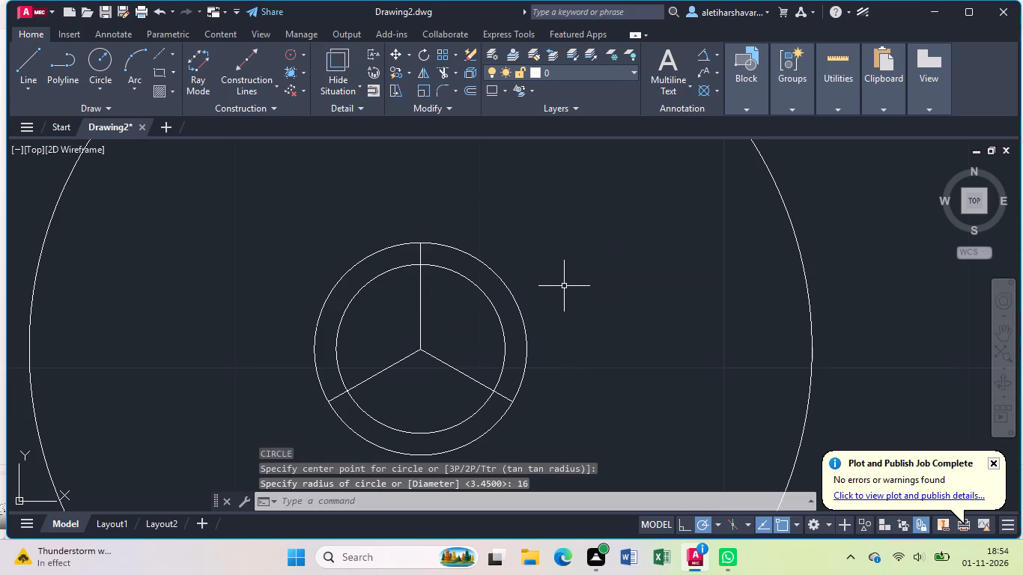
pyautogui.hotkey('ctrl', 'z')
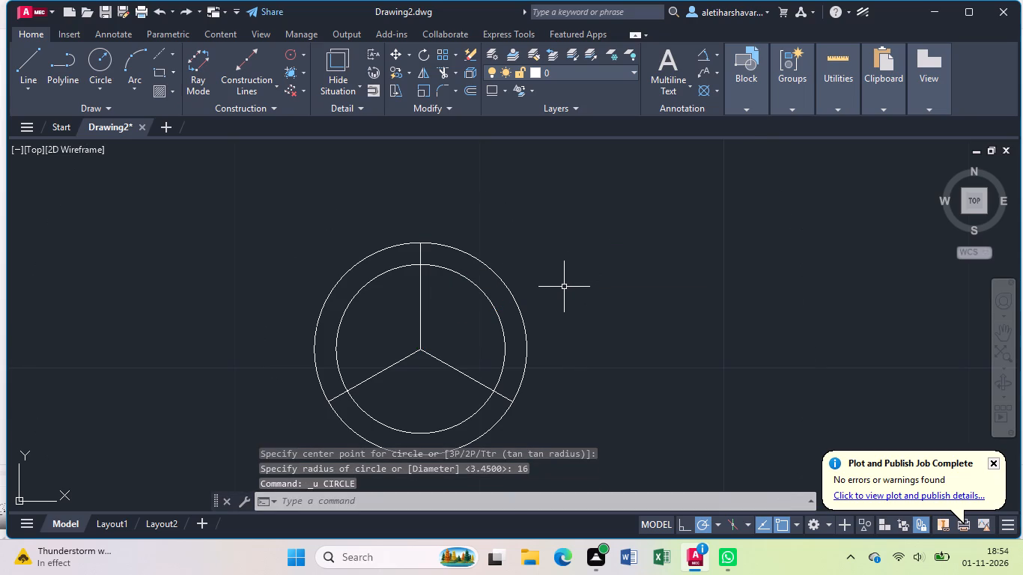
# Draw a circle of radius 8 centered where the three radial lines meet.
pyautogui.press('c')
pyautogui.press('Return')
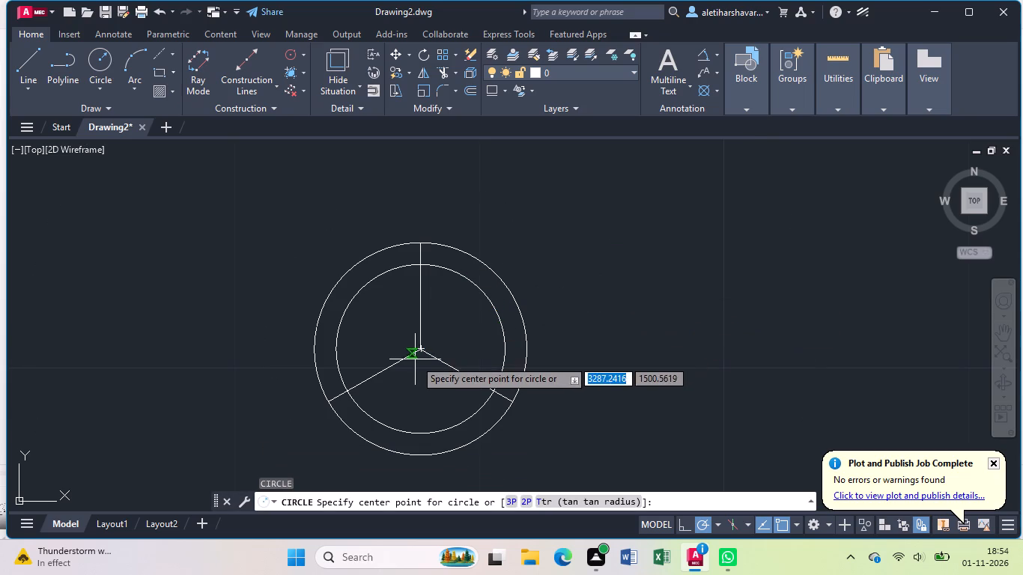
pyautogui.click(421, 347)
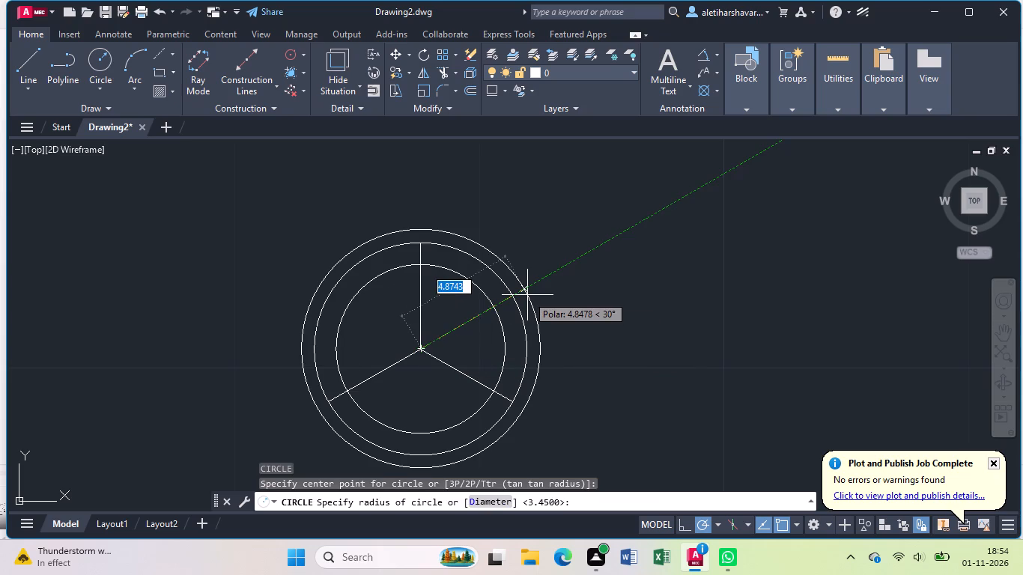
pyautogui.press('8')
pyautogui.press('Return')
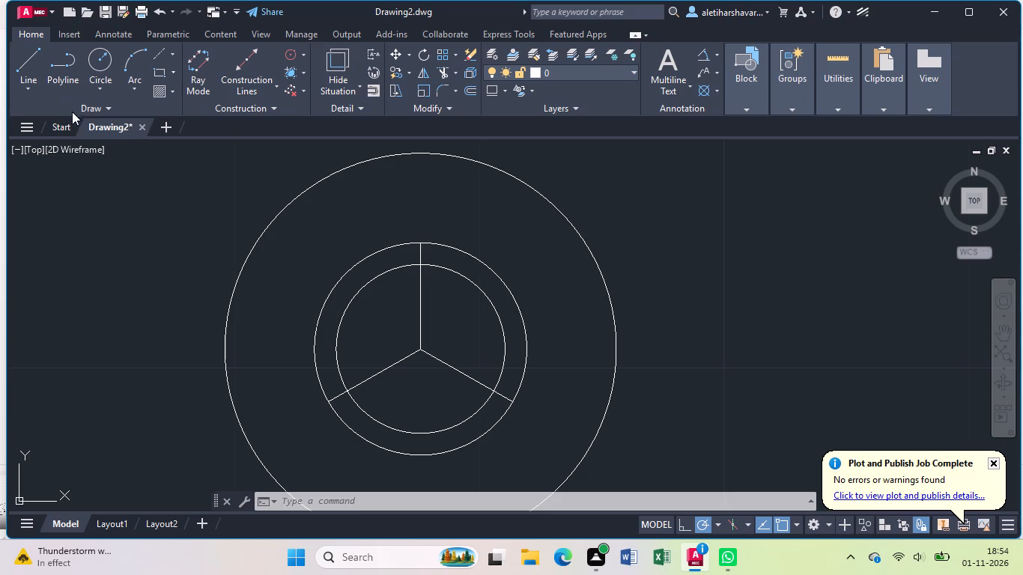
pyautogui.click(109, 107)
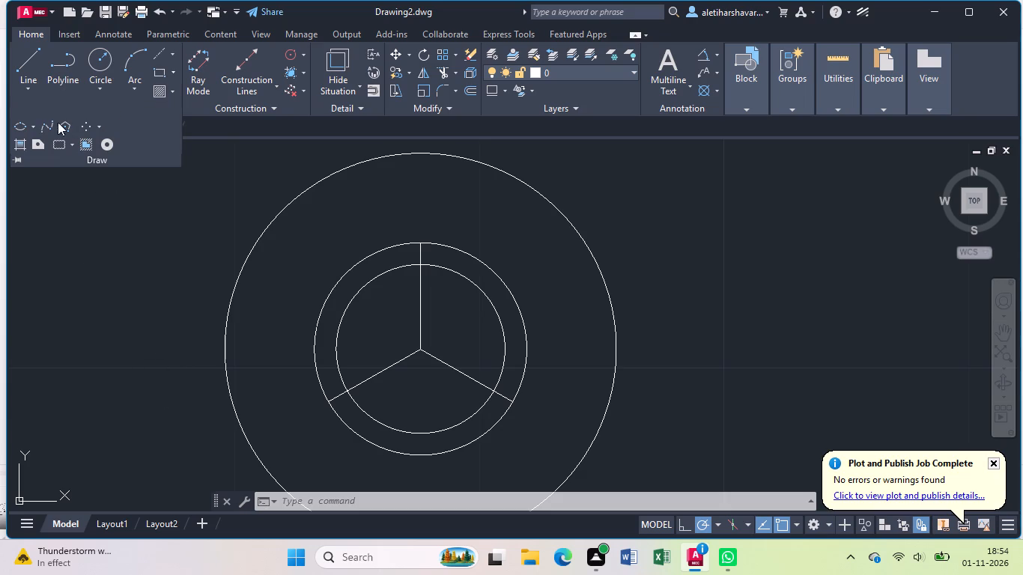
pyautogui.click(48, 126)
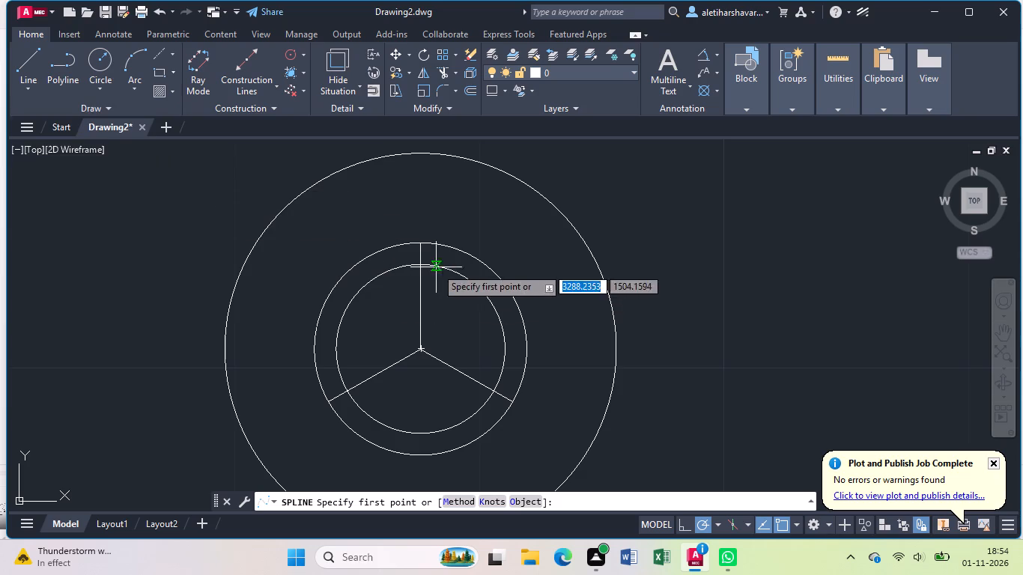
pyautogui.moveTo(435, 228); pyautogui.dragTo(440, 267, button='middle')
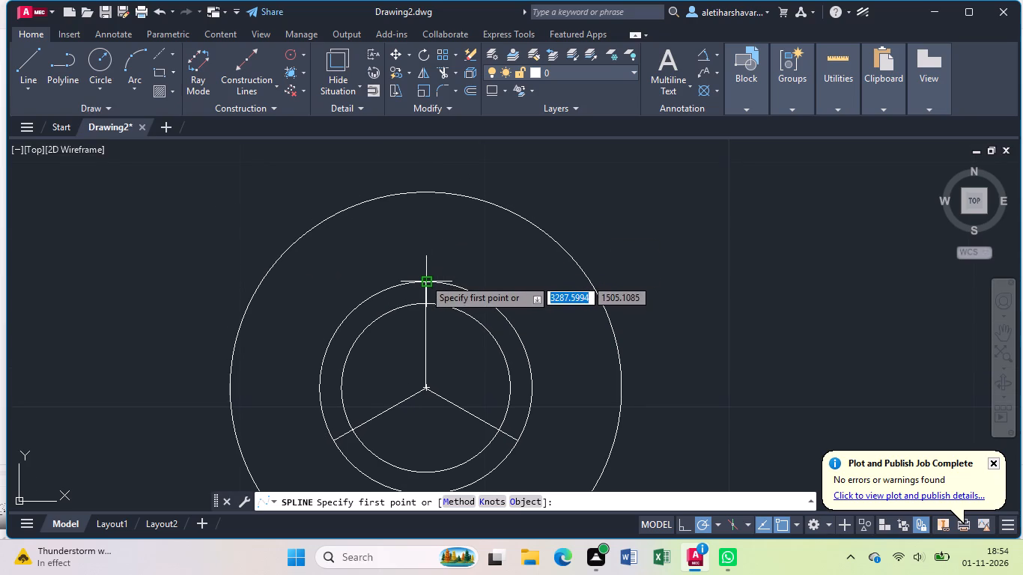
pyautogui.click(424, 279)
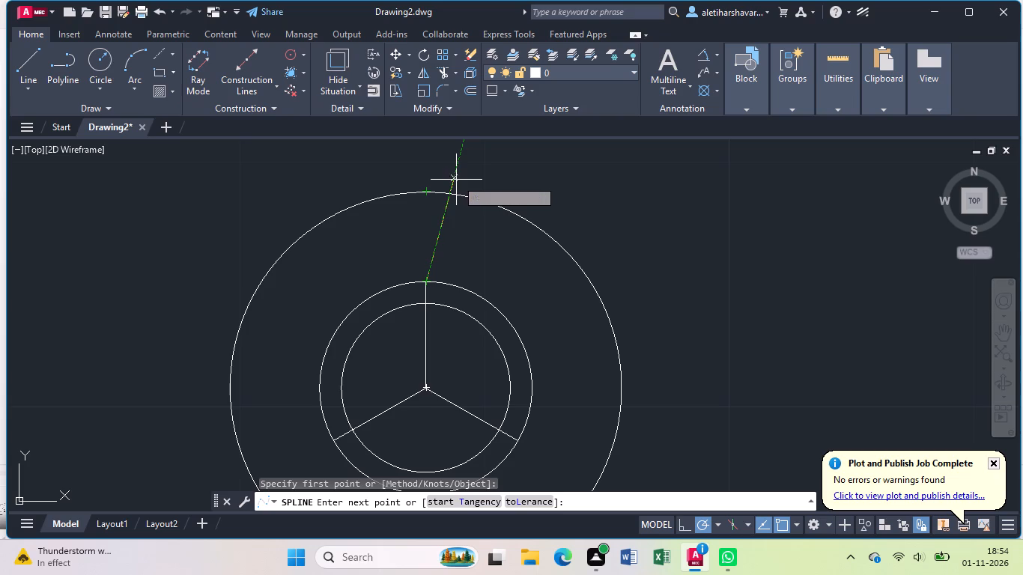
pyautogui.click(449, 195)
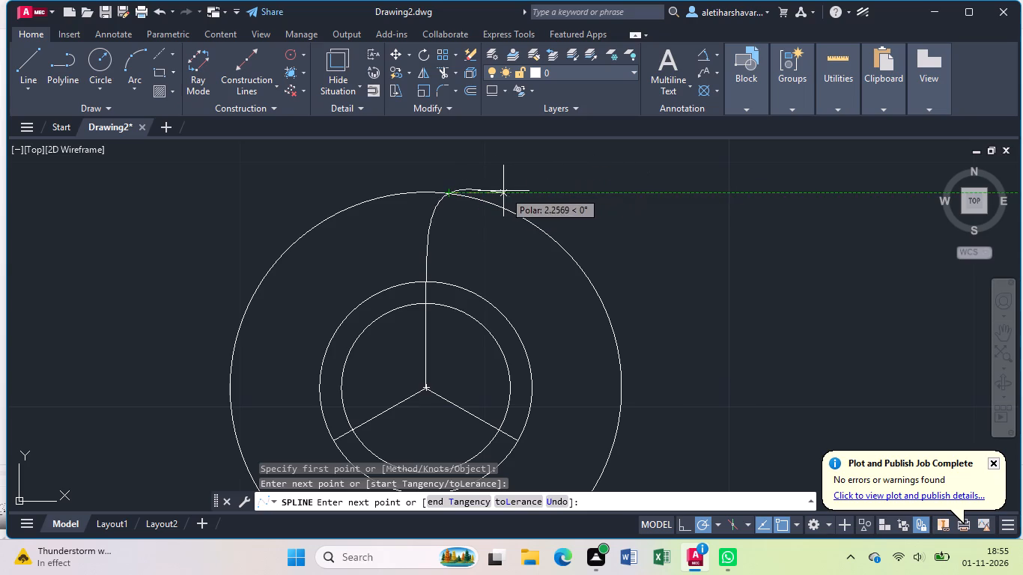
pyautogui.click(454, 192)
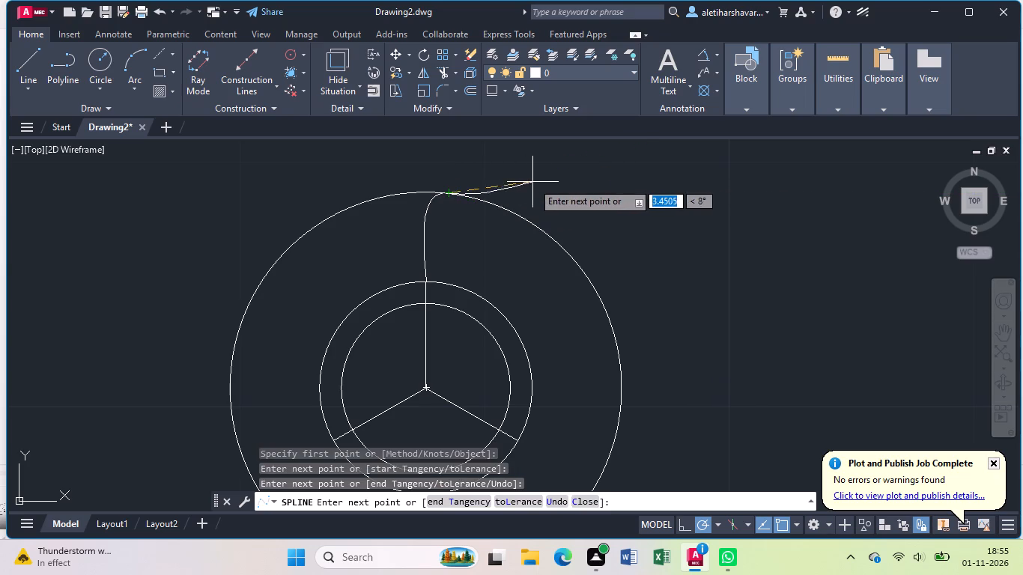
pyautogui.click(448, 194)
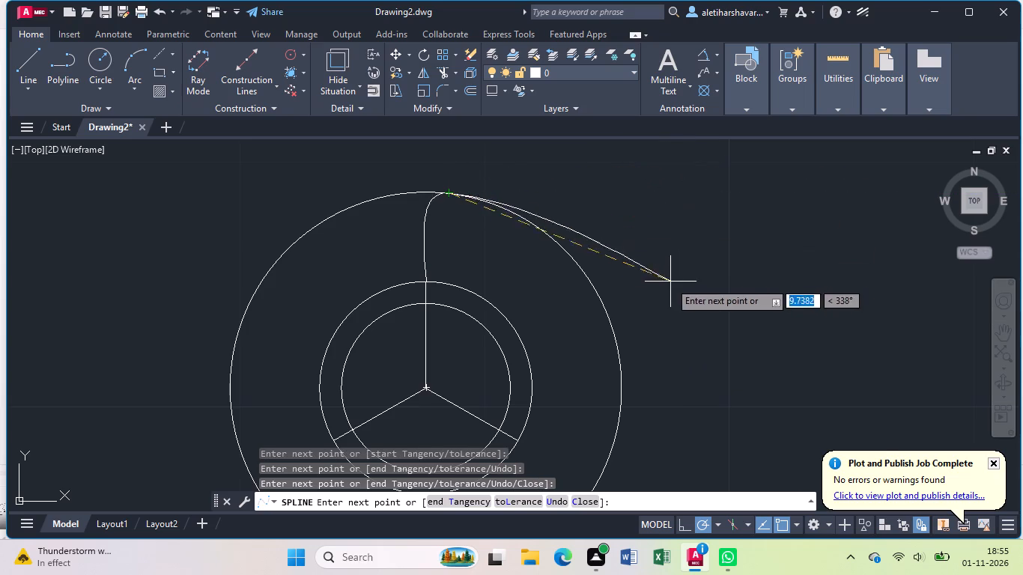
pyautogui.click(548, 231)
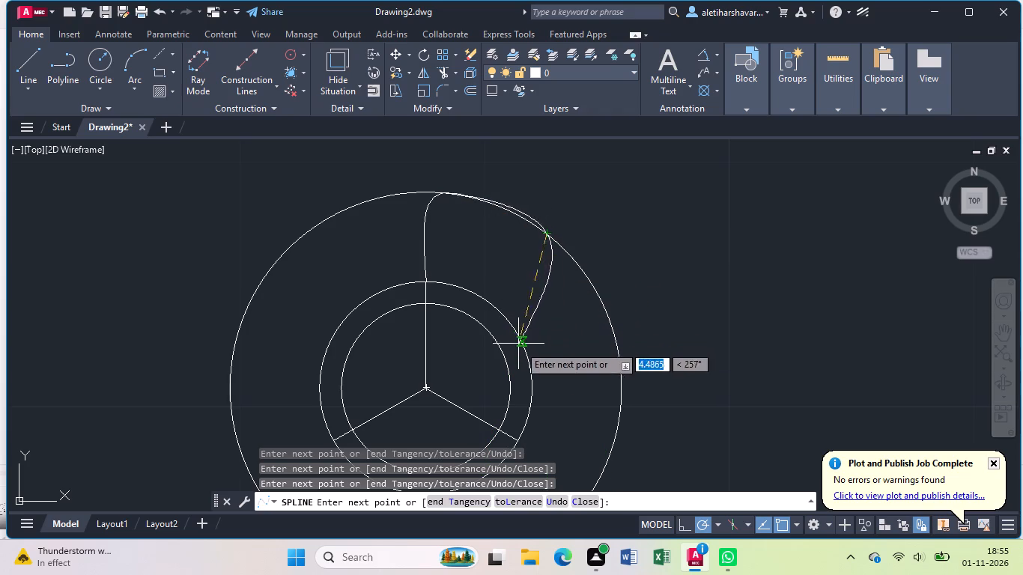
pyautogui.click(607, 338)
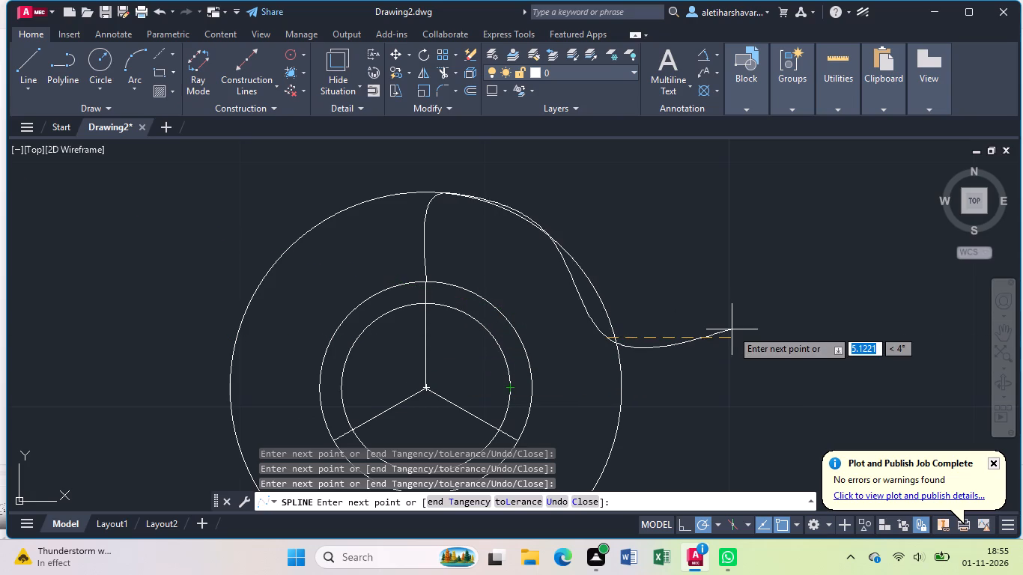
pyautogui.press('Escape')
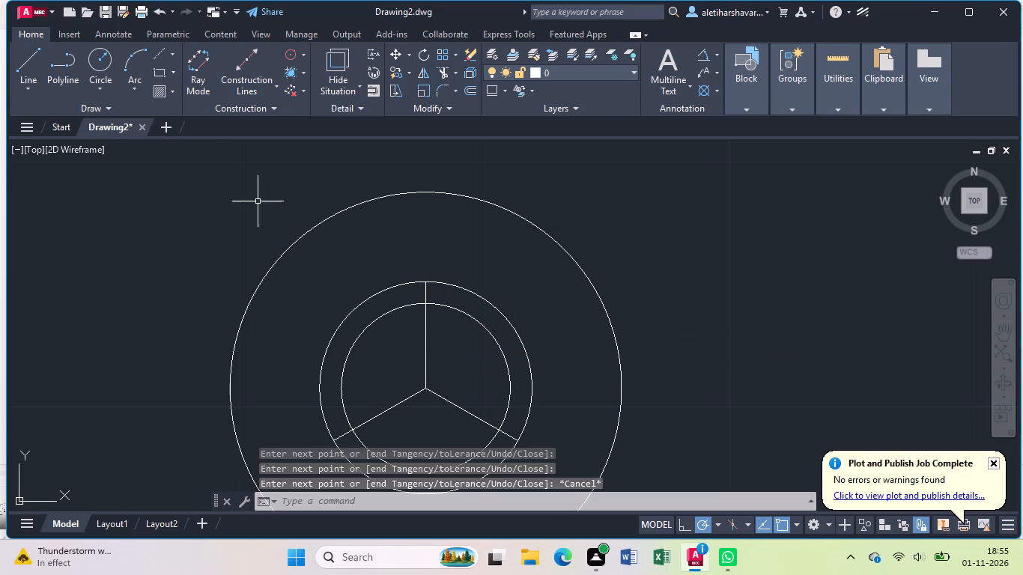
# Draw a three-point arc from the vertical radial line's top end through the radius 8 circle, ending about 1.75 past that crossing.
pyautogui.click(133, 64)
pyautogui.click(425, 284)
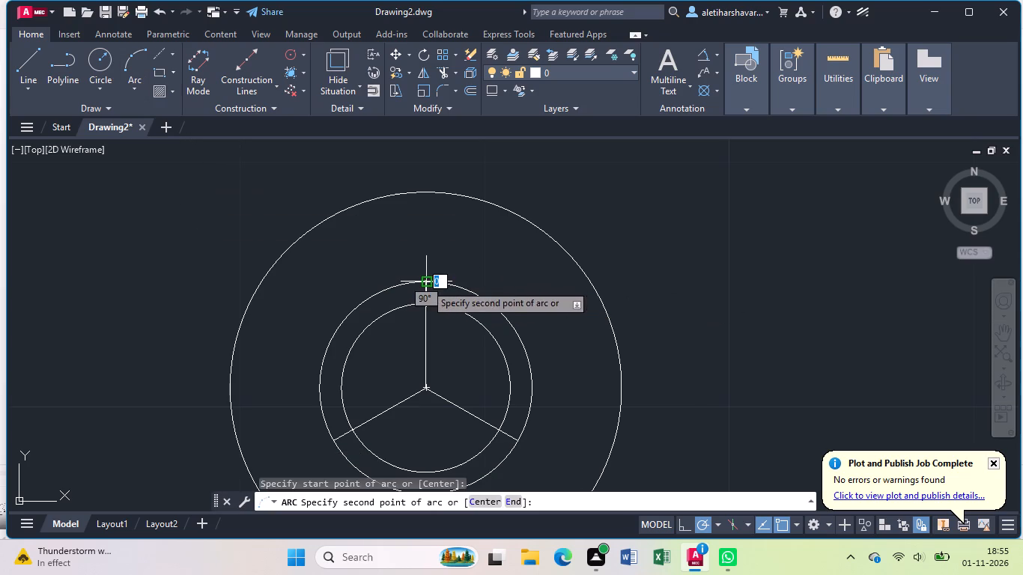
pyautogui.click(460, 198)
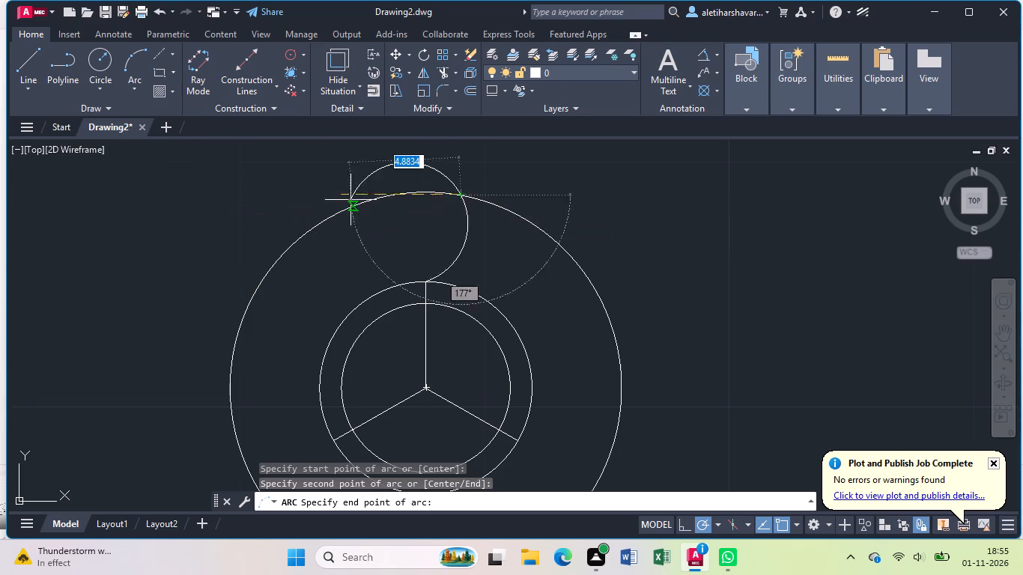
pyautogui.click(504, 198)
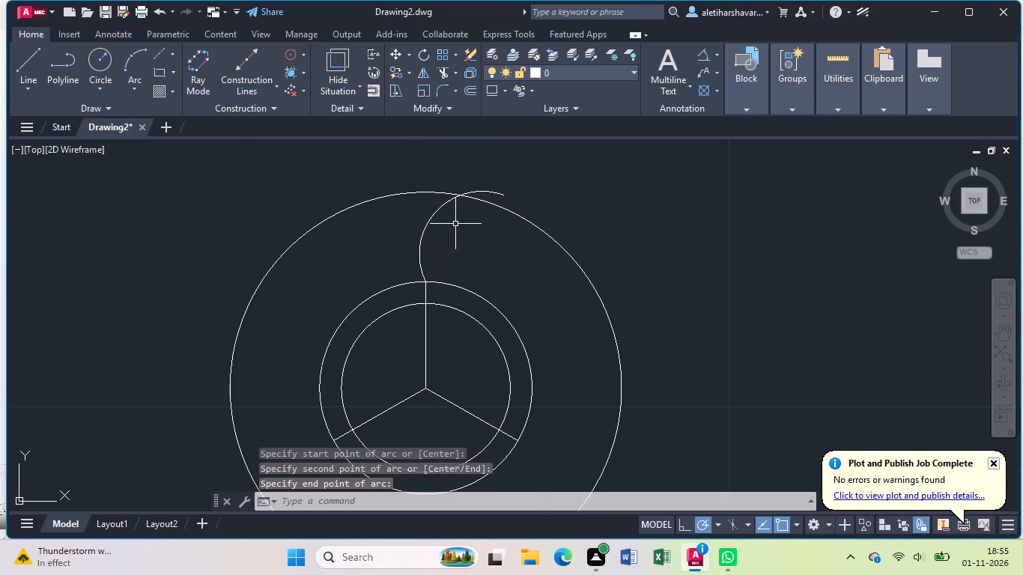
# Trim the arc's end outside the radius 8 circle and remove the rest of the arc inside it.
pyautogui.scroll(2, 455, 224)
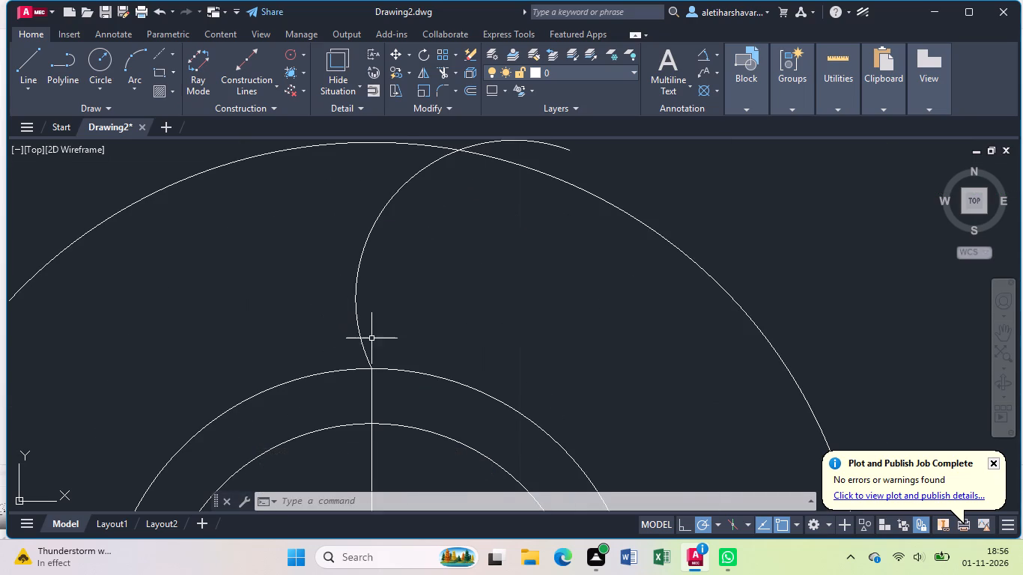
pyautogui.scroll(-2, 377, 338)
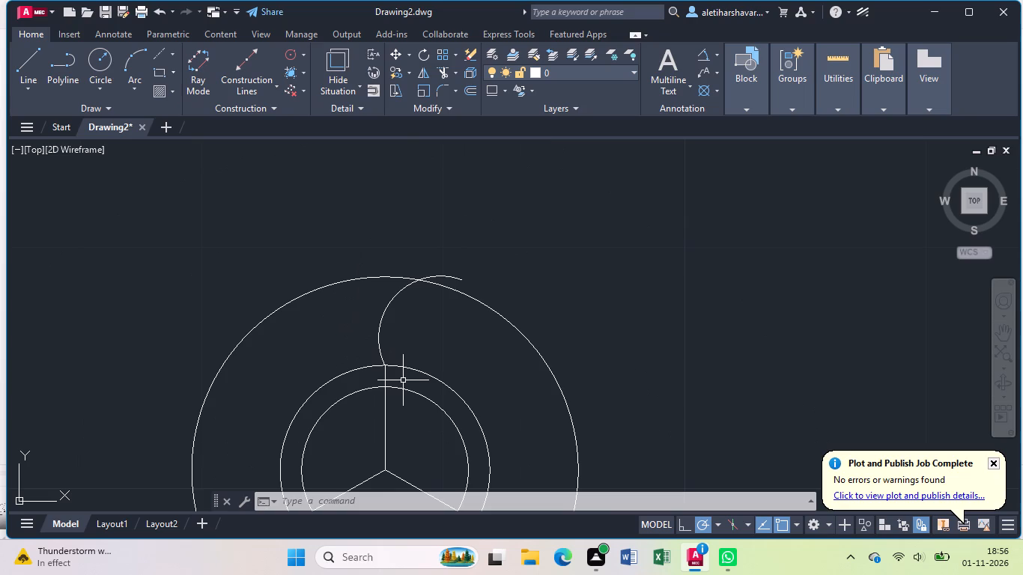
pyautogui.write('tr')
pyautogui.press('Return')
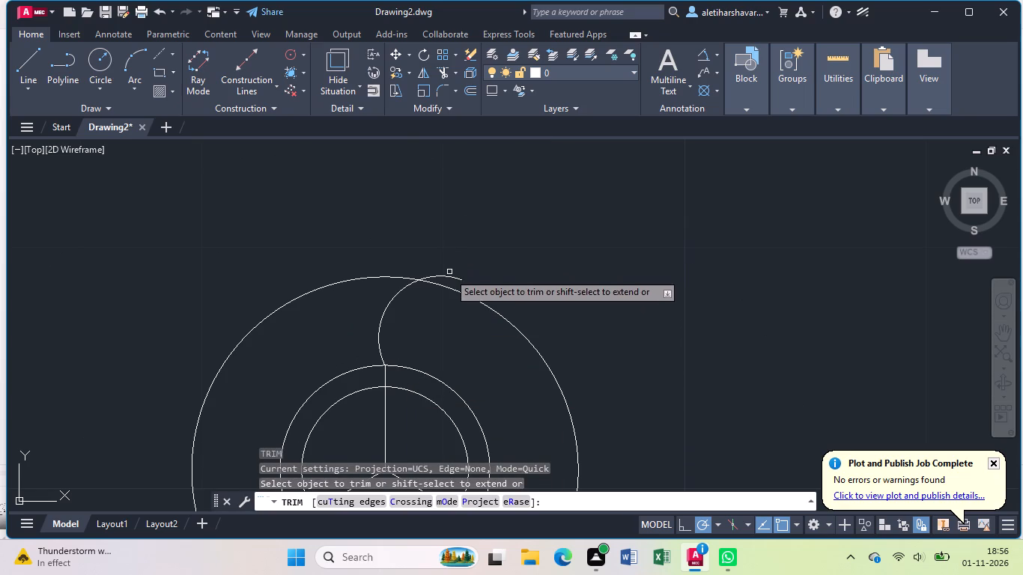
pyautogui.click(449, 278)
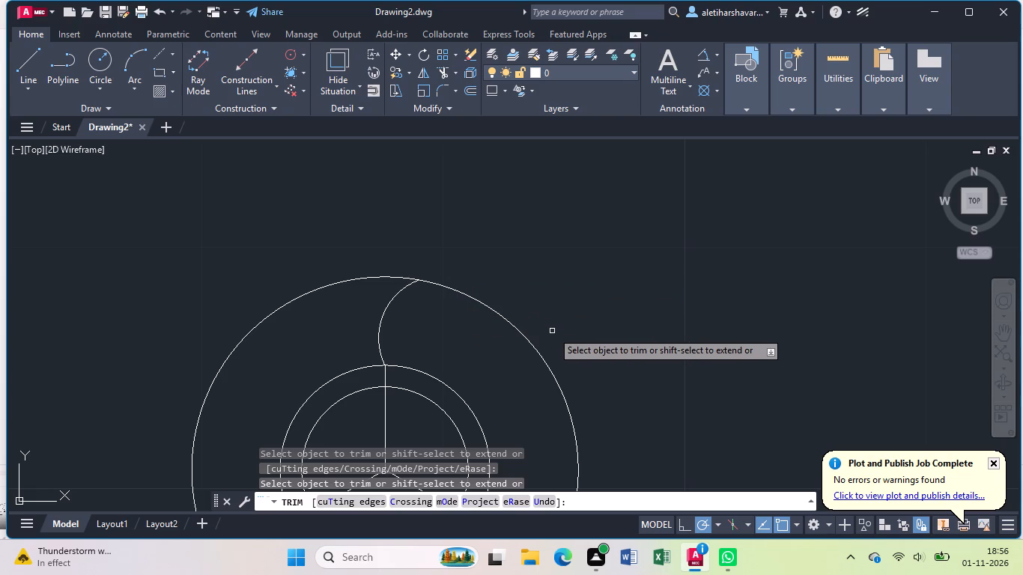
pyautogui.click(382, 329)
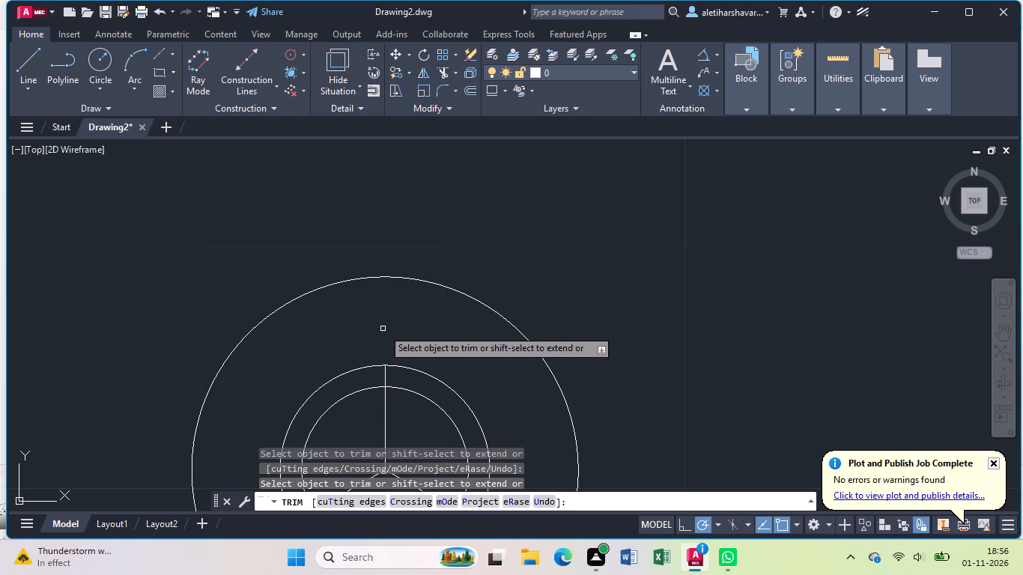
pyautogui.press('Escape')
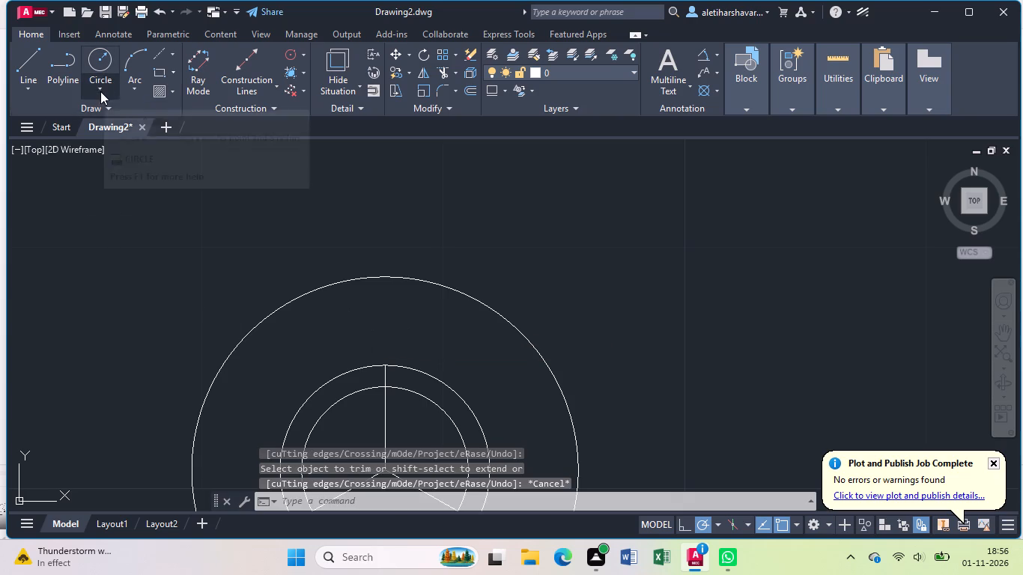
# Draw a spline blade outline from the vertical line's top end through two radius 8 circle points, back to the radius 3.45 circle.
pyautogui.click(109, 109)
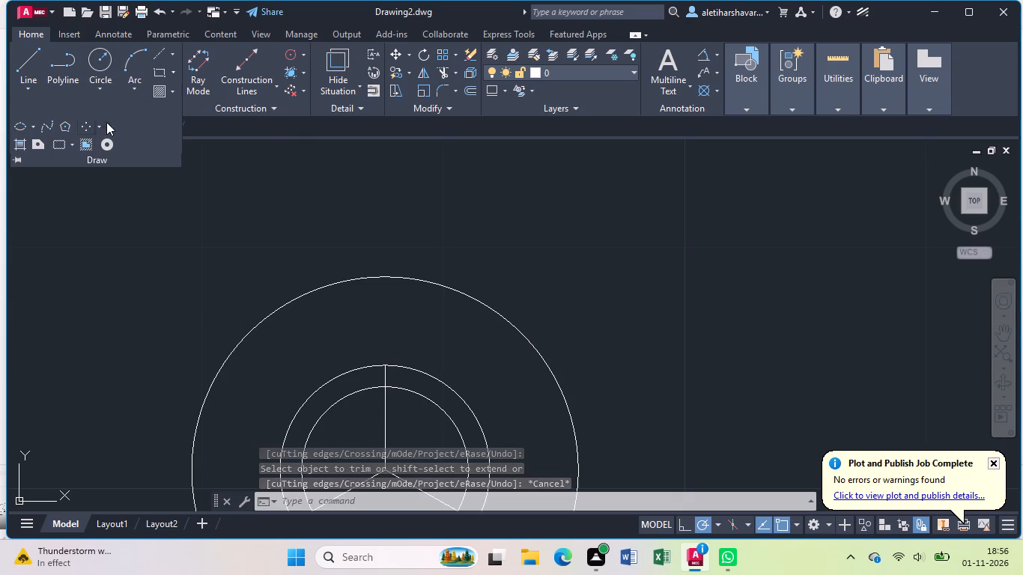
pyautogui.click(49, 127)
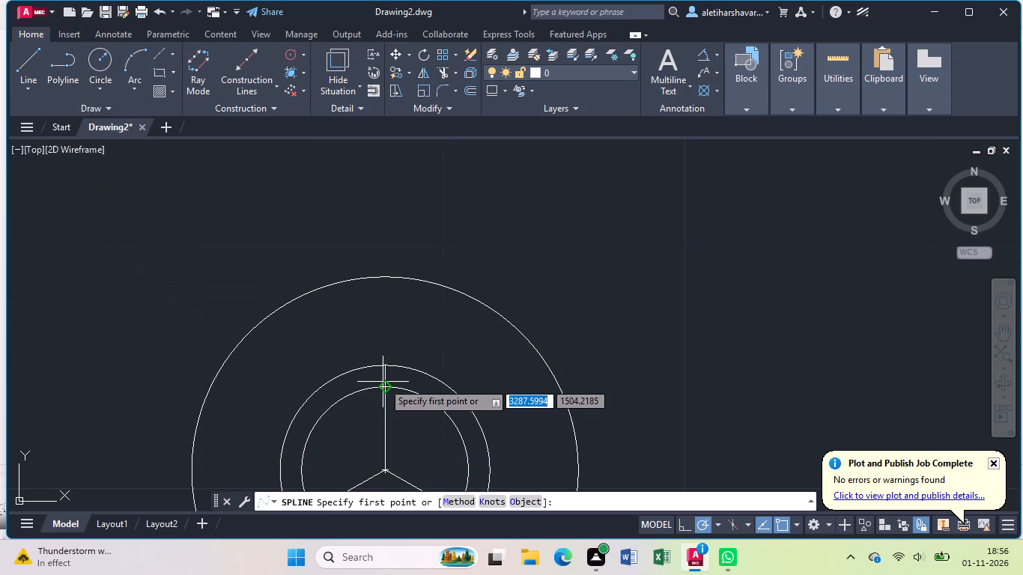
pyautogui.click(380, 369)
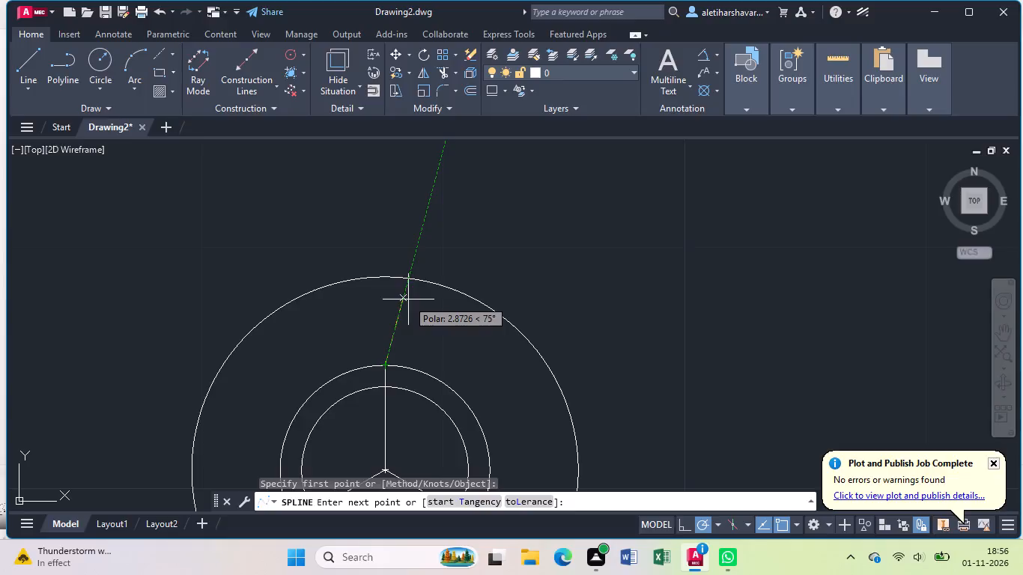
pyautogui.click(414, 280)
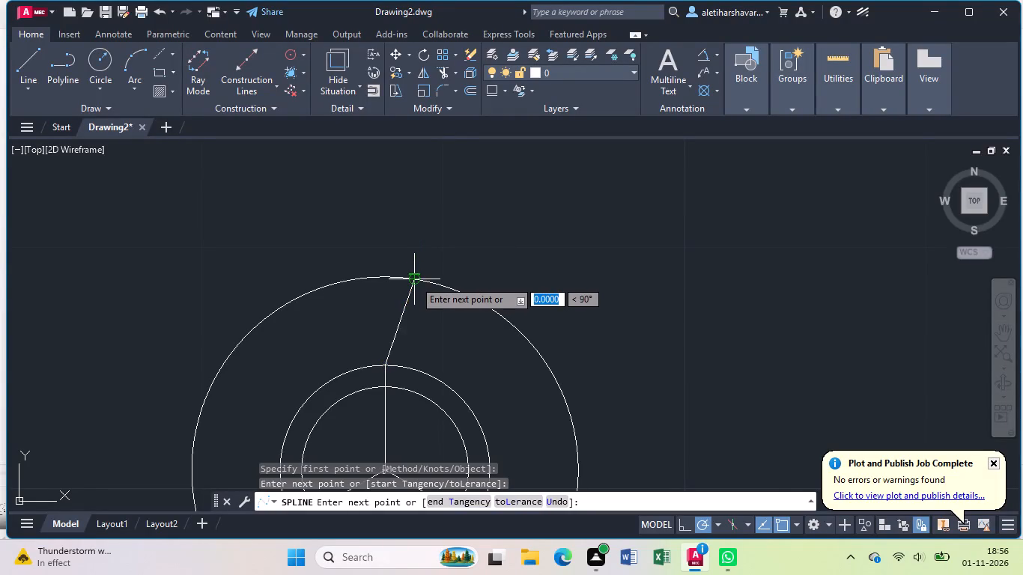
pyautogui.click(493, 310)
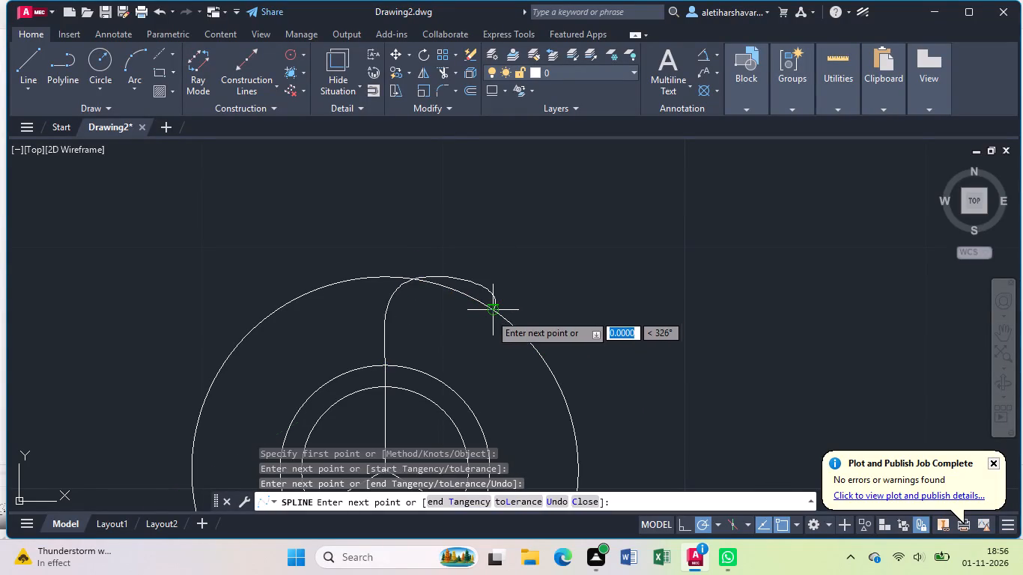
pyautogui.click(455, 337)
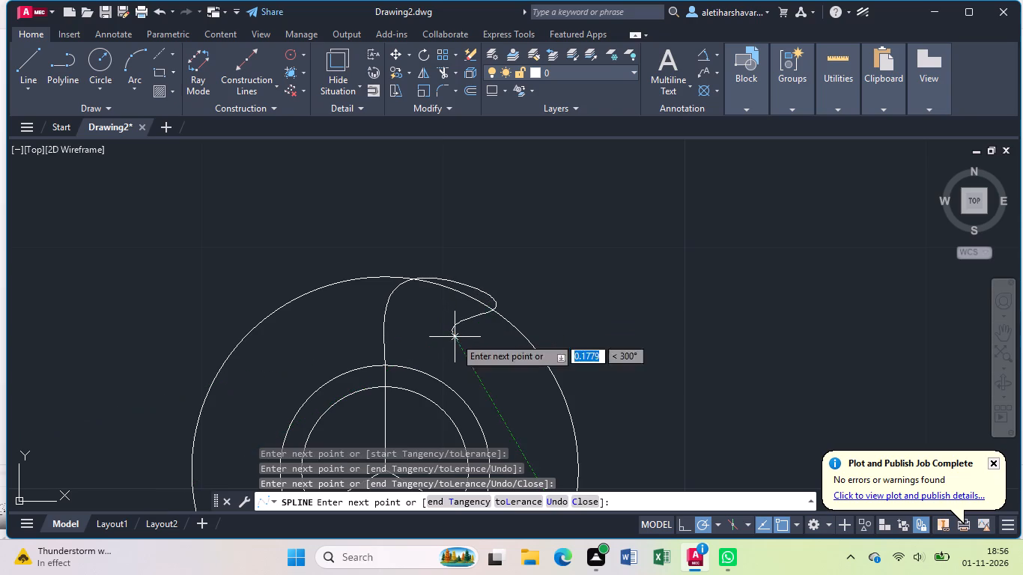
pyautogui.click(422, 387)
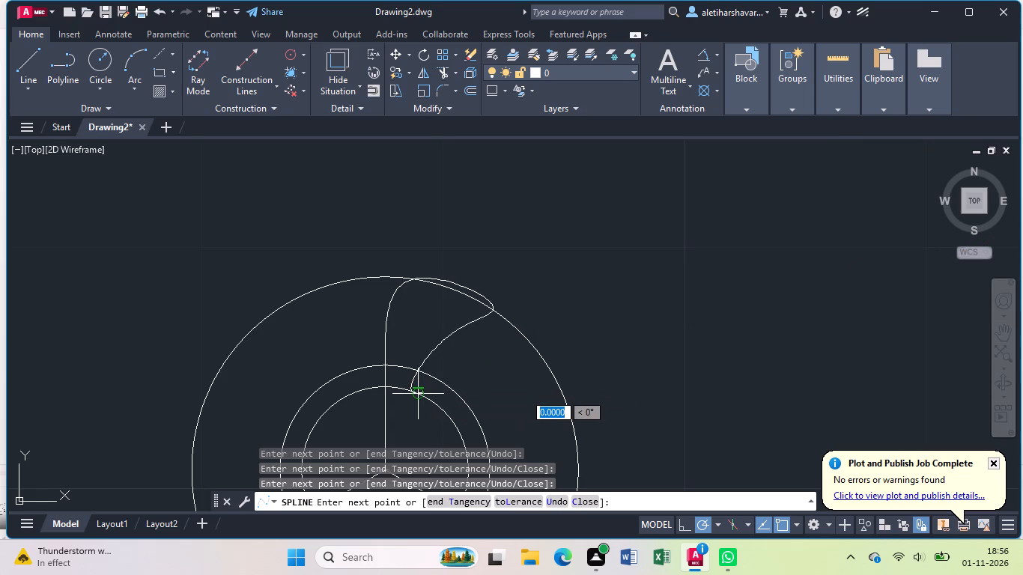
pyautogui.click(419, 394)
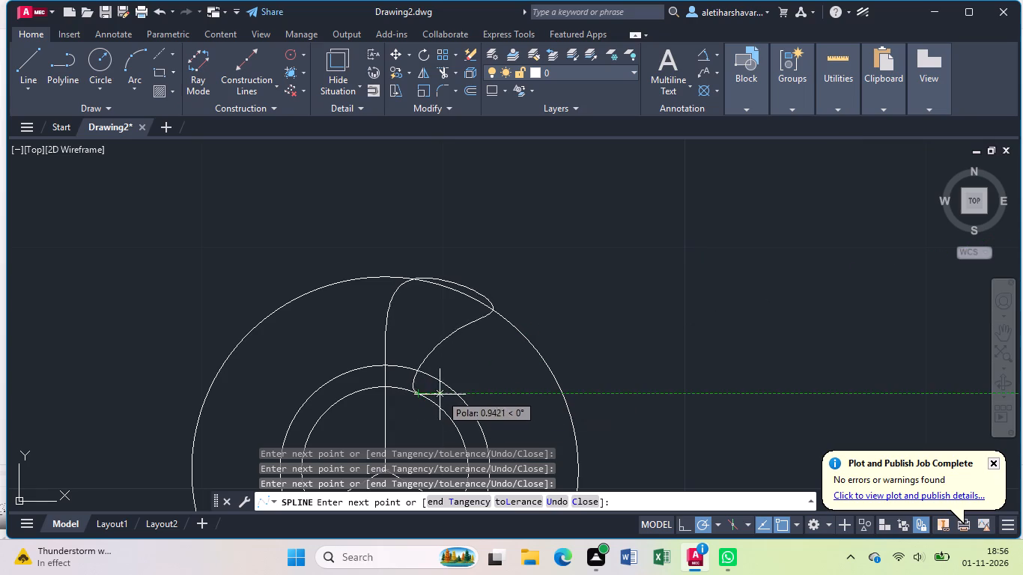
pyautogui.press('Return')
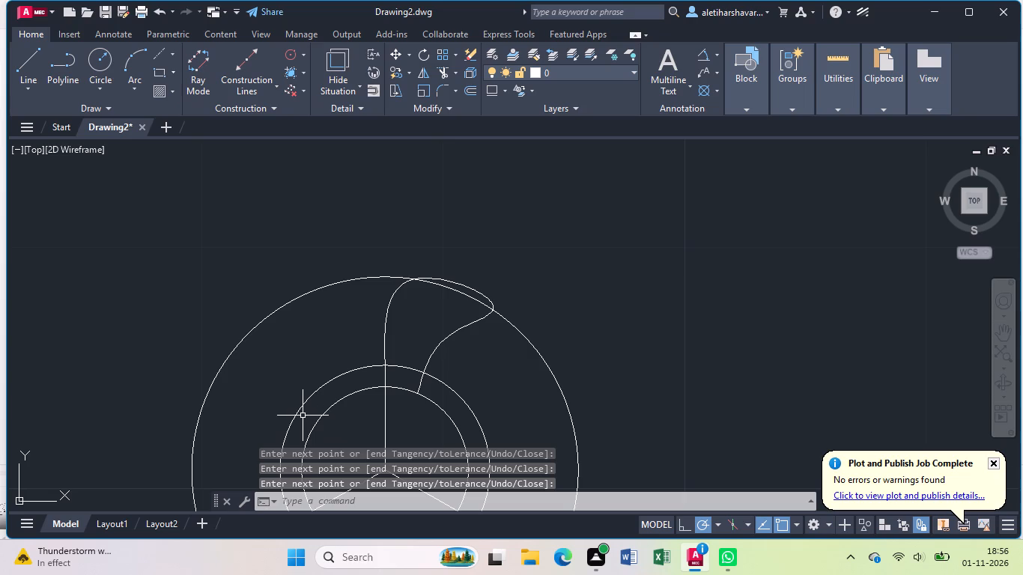
# Trim the spline's tail between the two inner circles and the radius 8 circle's portion inside the blade.
pyautogui.write('tr')
pyautogui.press('Return')
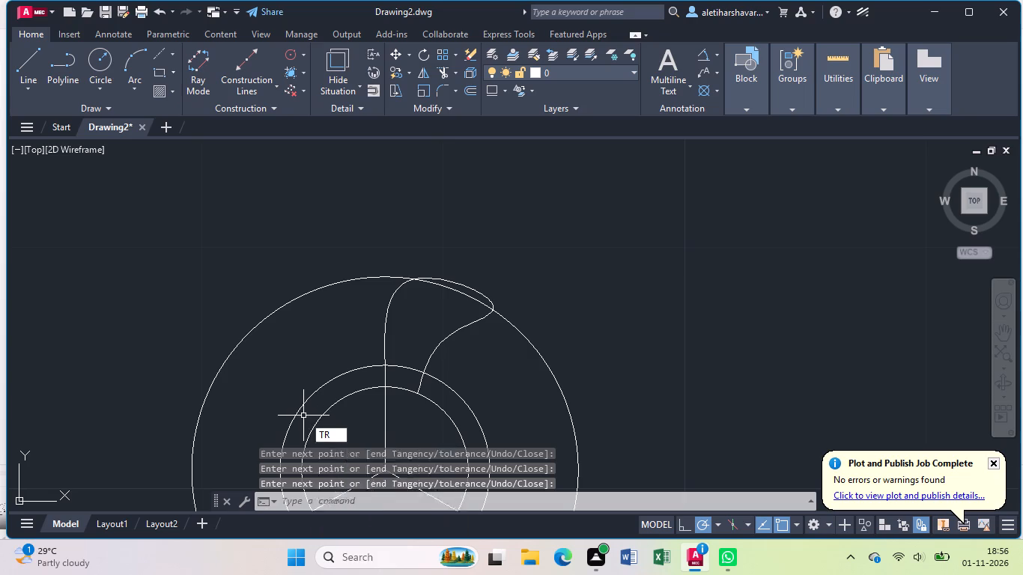
pyautogui.click(419, 387)
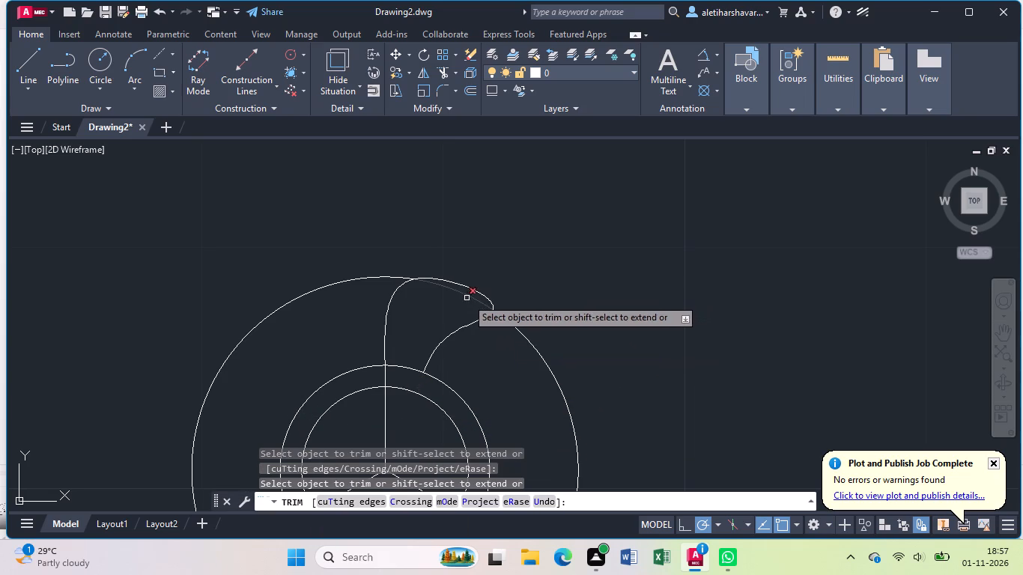
pyautogui.click(466, 298)
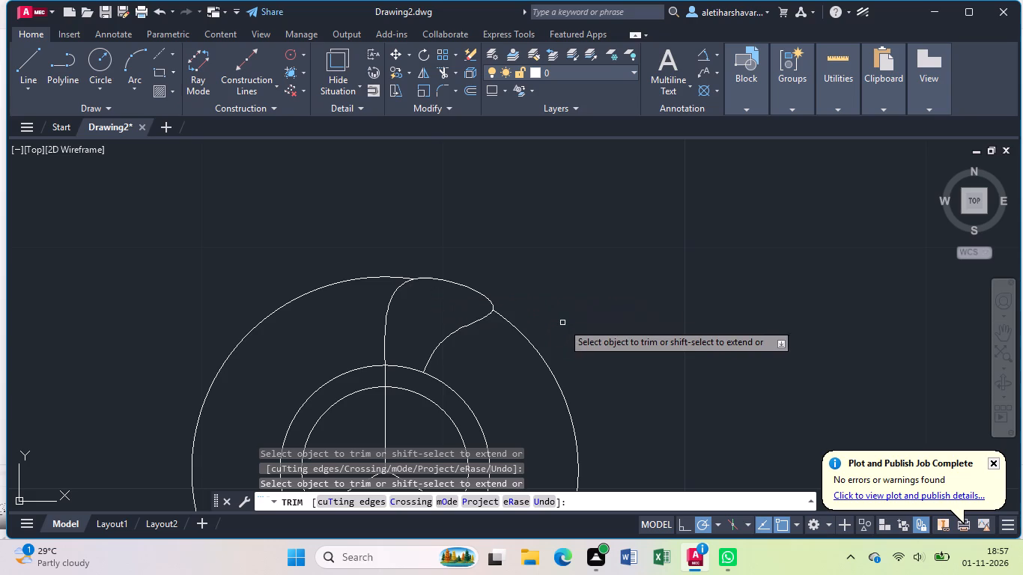
pyautogui.scroll(-2, 581, 335)
pyautogui.moveTo(603, 387); pyautogui.dragTo(606, 293, button='middle')
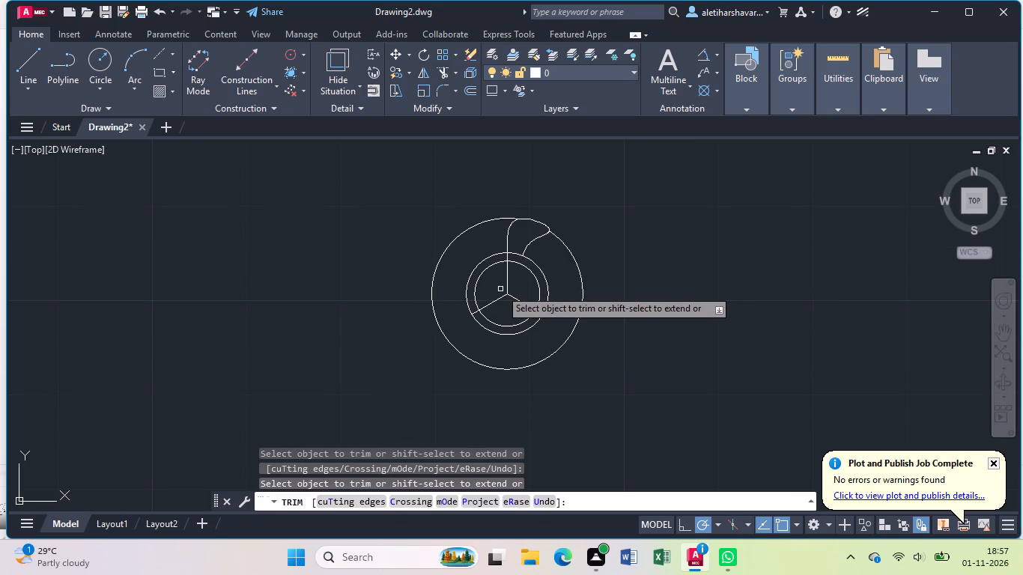
pyautogui.press('Escape')
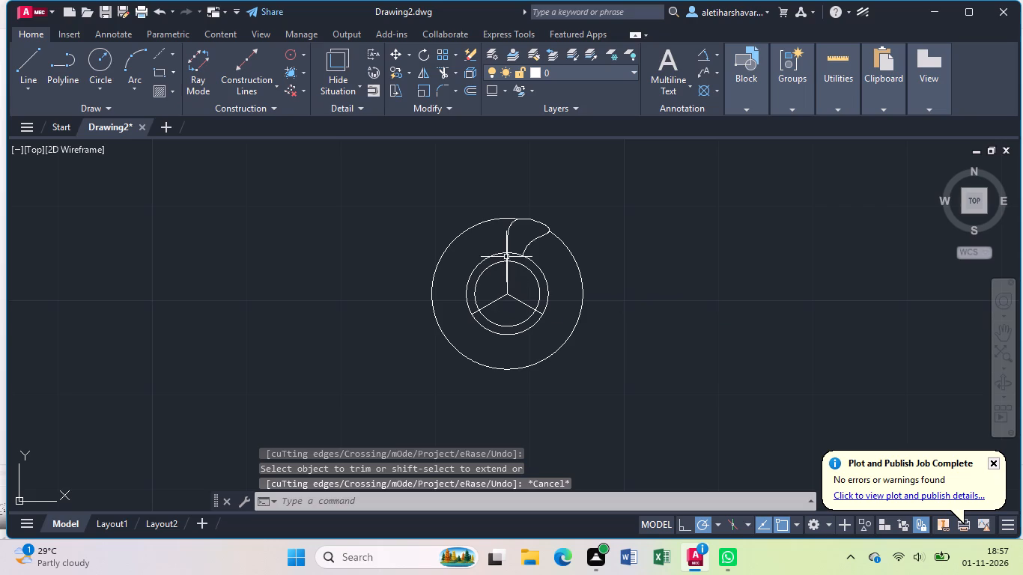
# Stretch the blade spline's top control vertex about 0.54 at 135° and its outermost tip vertex about 2 outward.
pyautogui.click(507, 234)
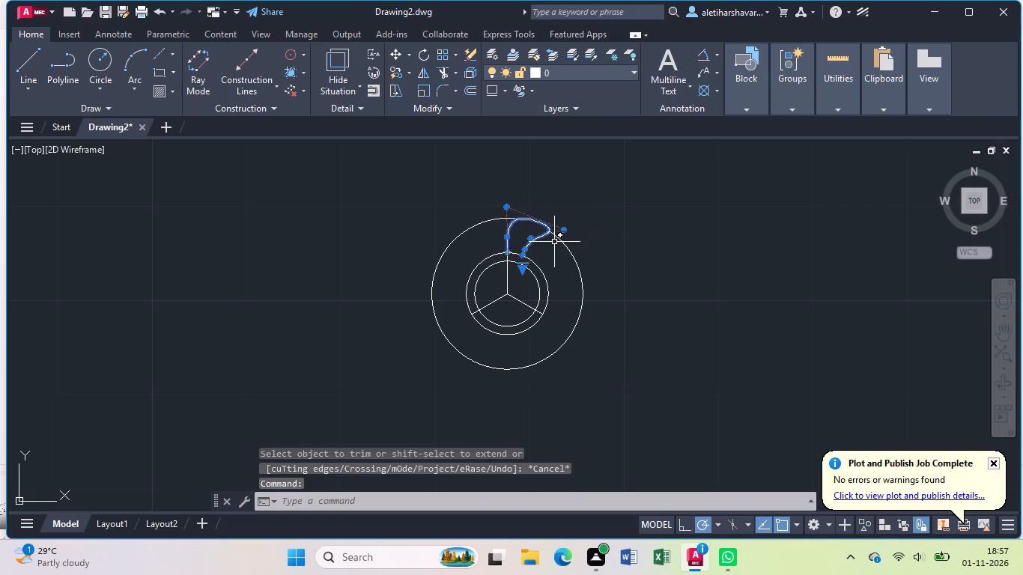
pyautogui.scroll(3, 553, 242)
pyautogui.moveTo(538, 266); pyautogui.dragTo(554, 374, button='middle')
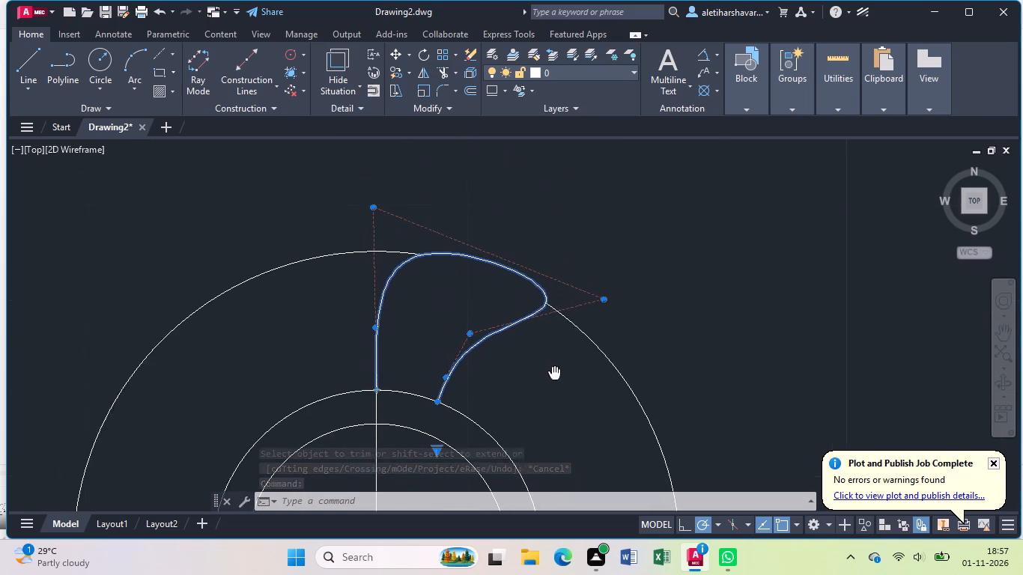
pyautogui.moveTo(554, 374); pyautogui.dragTo(554, 377, button='middle')
pyautogui.press('Escape')
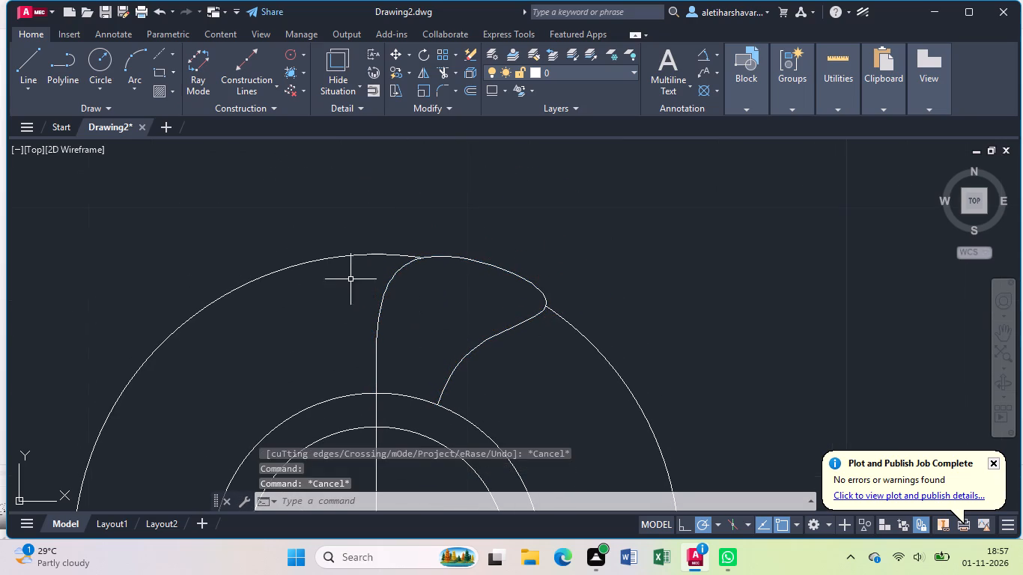
pyautogui.click(383, 284)
pyautogui.click(389, 285)
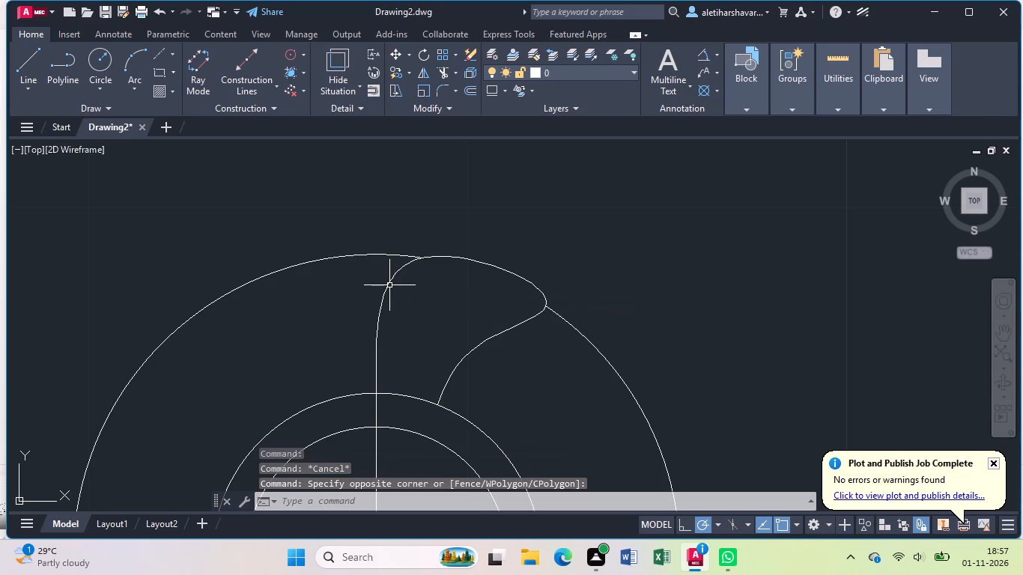
pyautogui.click(389, 285)
pyautogui.click(372, 213)
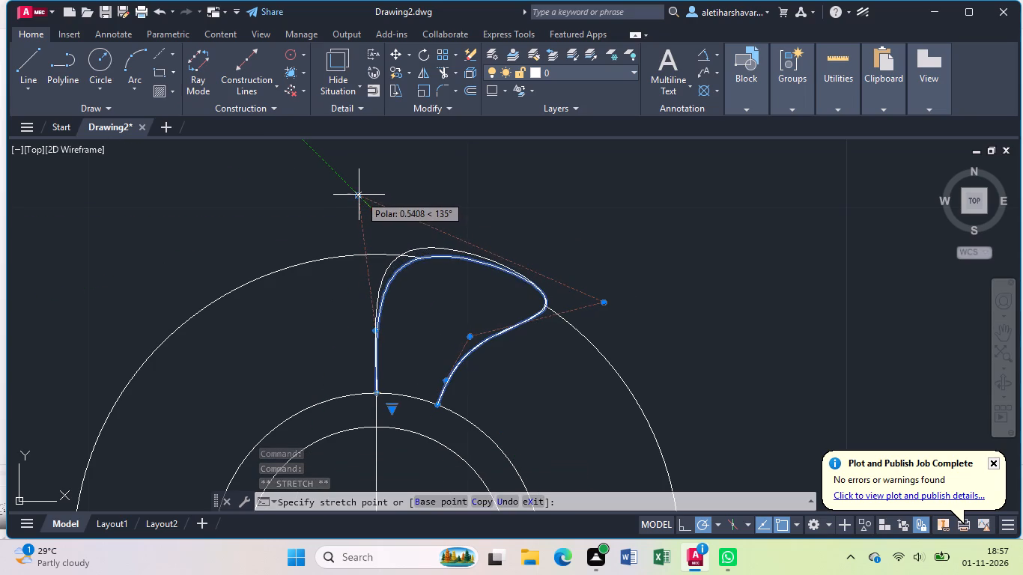
pyautogui.click(359, 195)
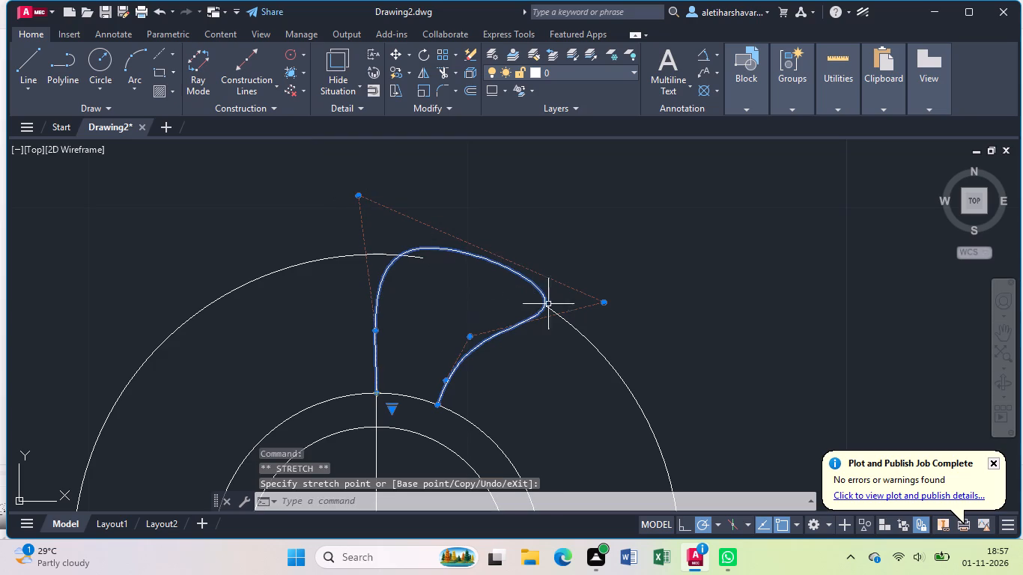
pyautogui.click(604, 303)
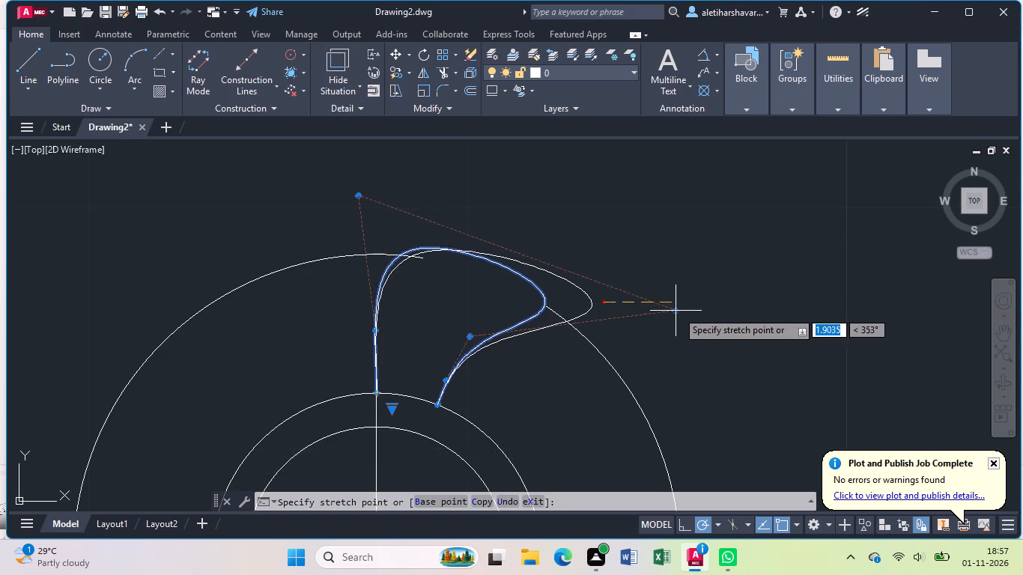
pyautogui.click(679, 311)
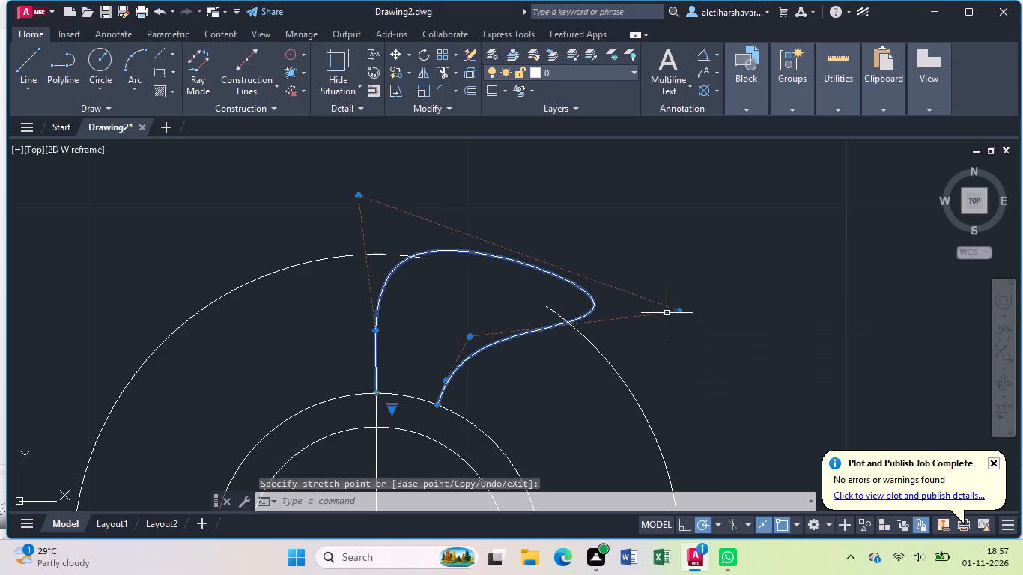
# Stretch the blade's concave-side vertex about 0.4 at 135° and shift that side's end along the radius 4.34 circle toward the vertical line.
pyautogui.click(470, 332)
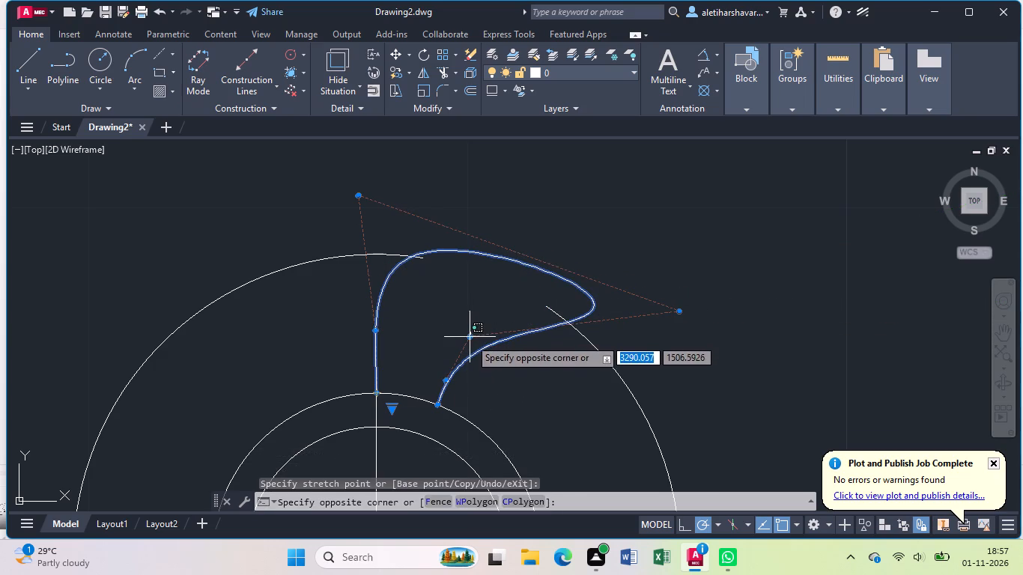
pyautogui.click(470, 339)
pyautogui.click(468, 335)
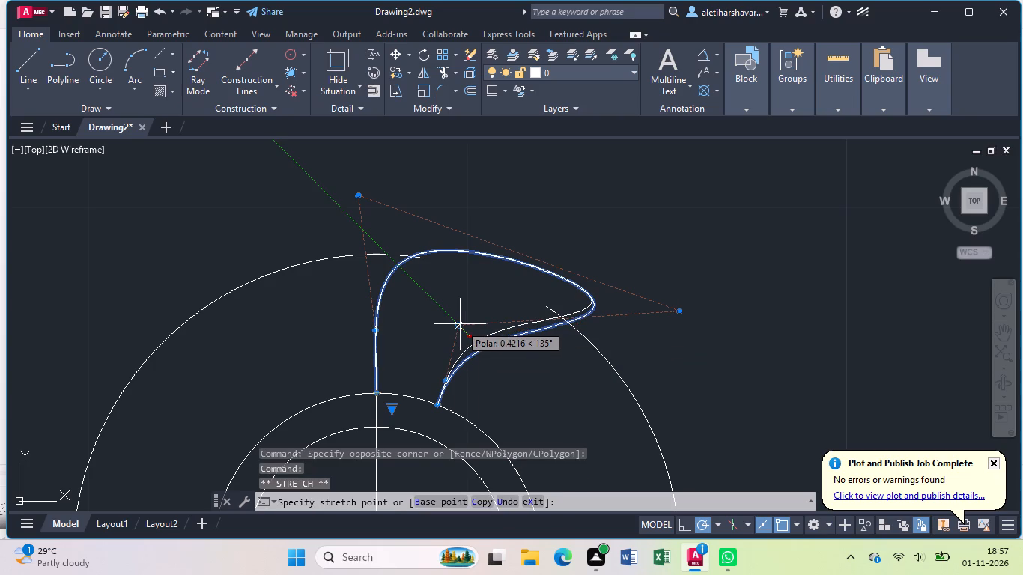
pyautogui.click(458, 323)
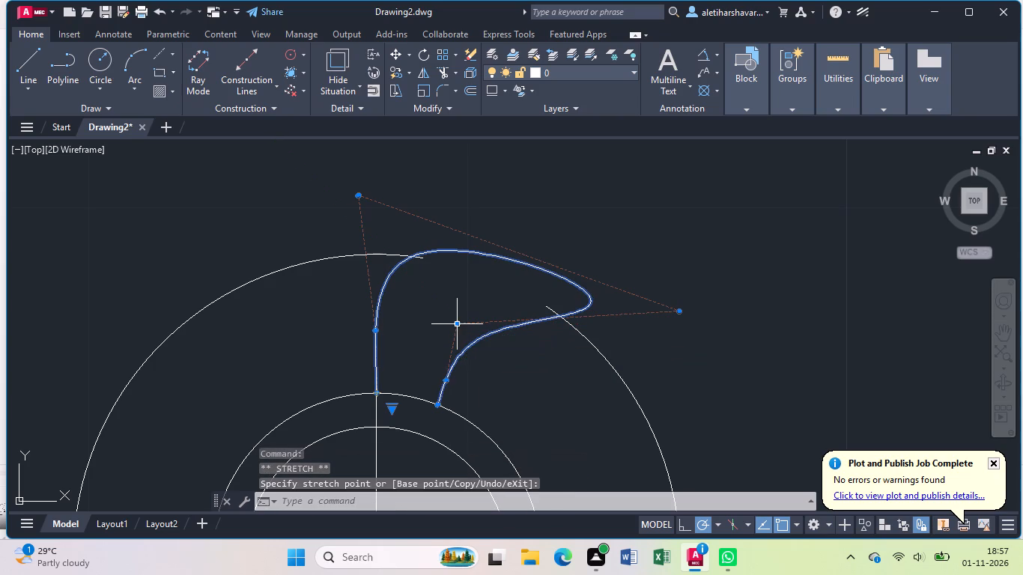
pyautogui.click(437, 406)
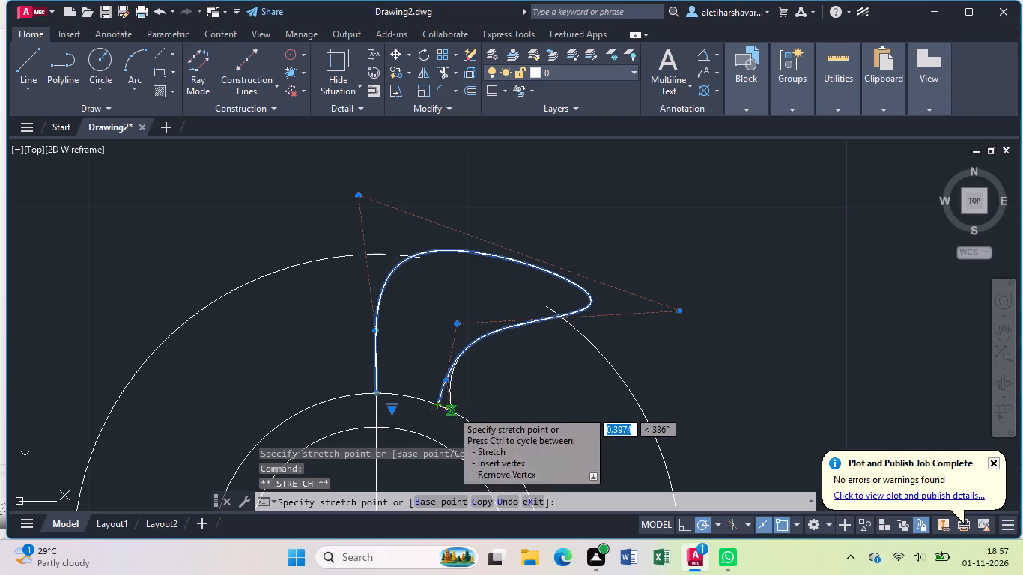
pyautogui.click(449, 411)
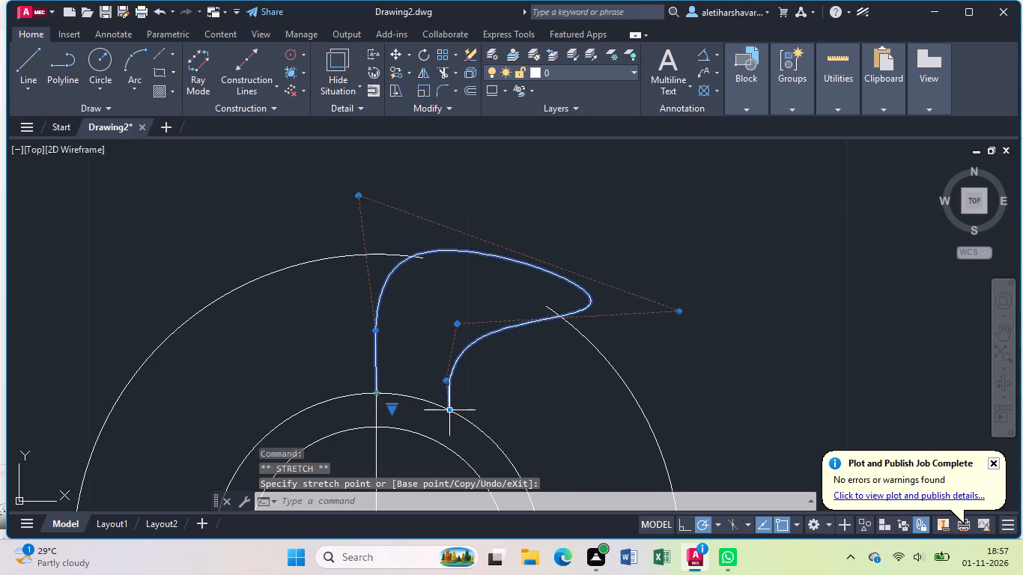
pyautogui.click(450, 410)
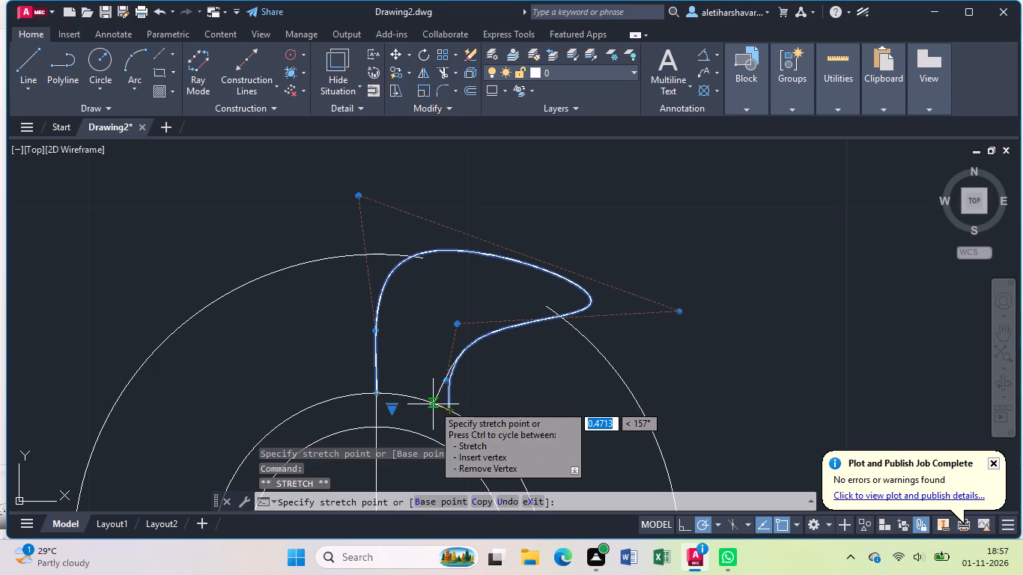
pyautogui.click(432, 404)
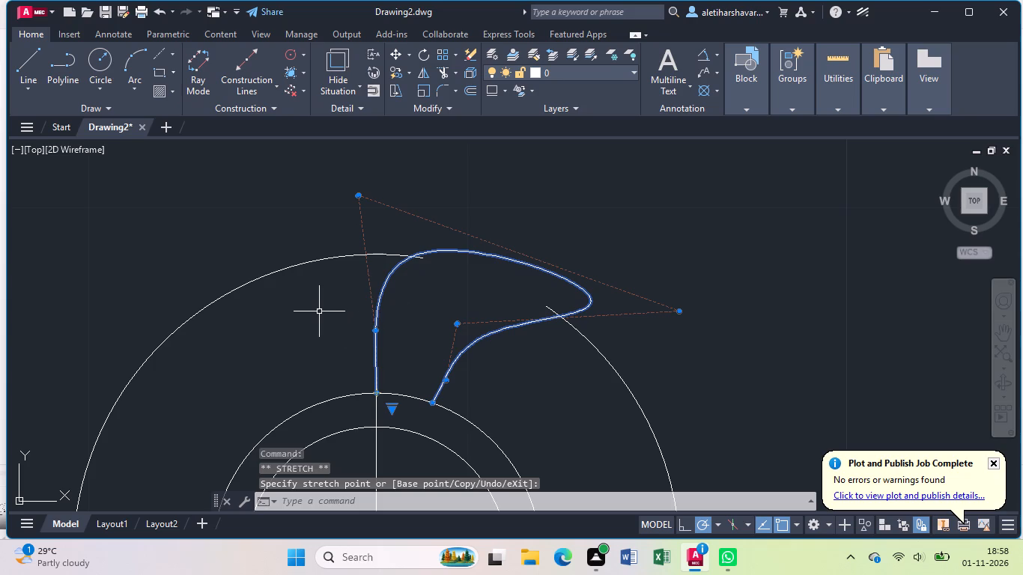
pyautogui.press('Escape')
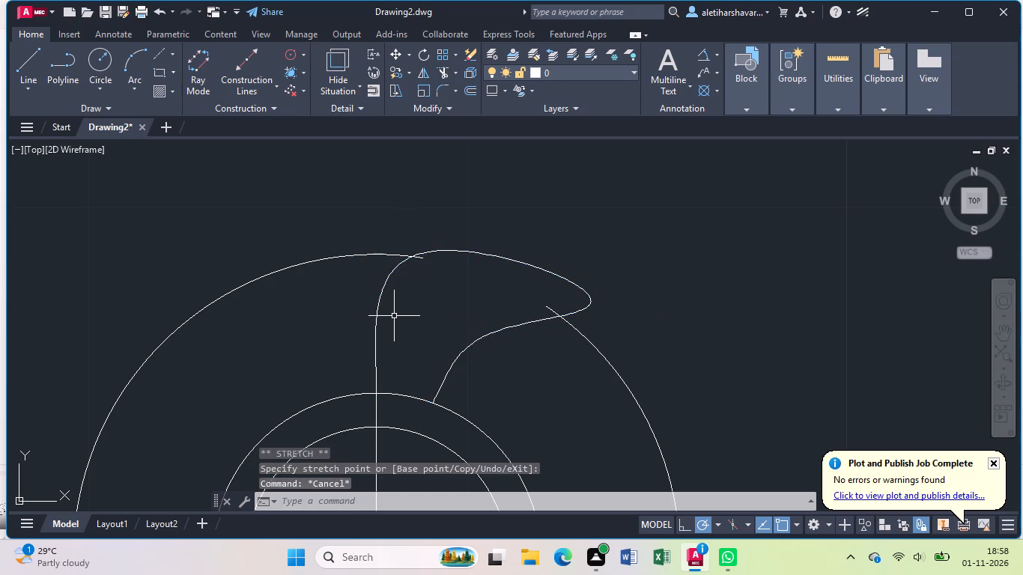
# Trim the two short ends of the radius 8 circle that project inside the reshaped blade.
pyautogui.write('tr')
pyautogui.press('Return')
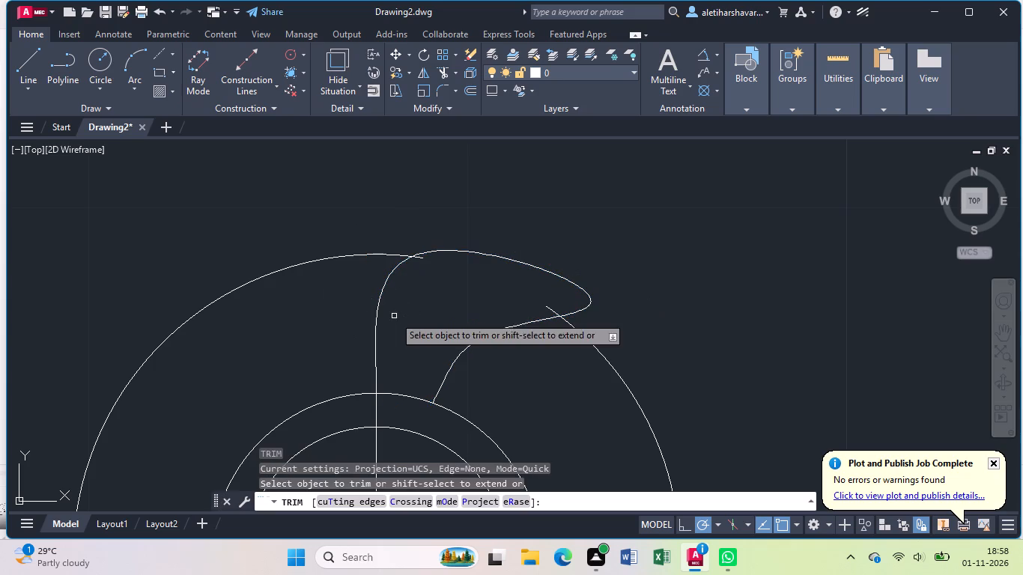
pyautogui.click(422, 258)
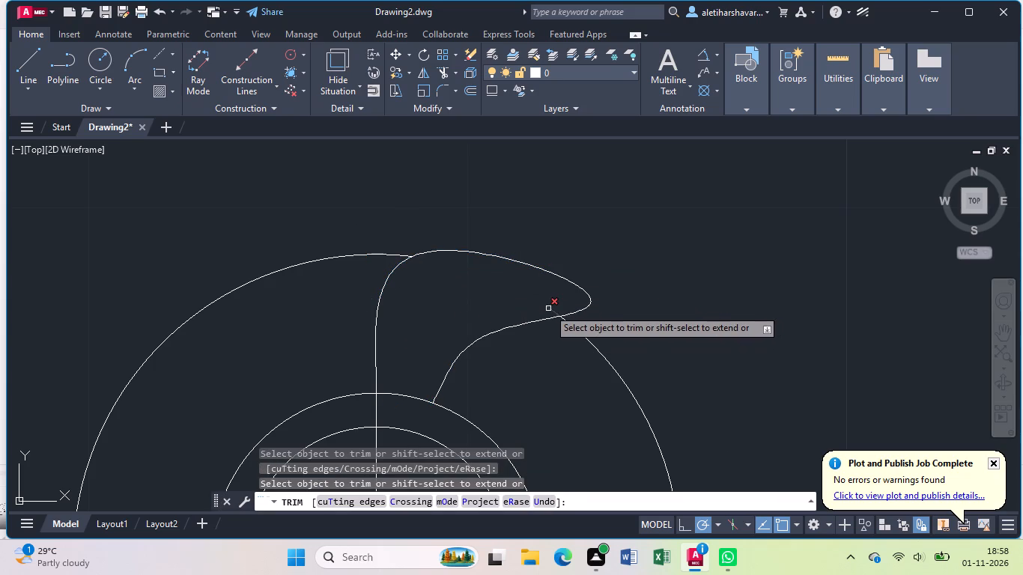
pyautogui.click(548, 308)
# Trim away the blade spline's side running from the vertical line's top end up to the radius 8 circle.
pyautogui.scroll(-1, 494, 298)
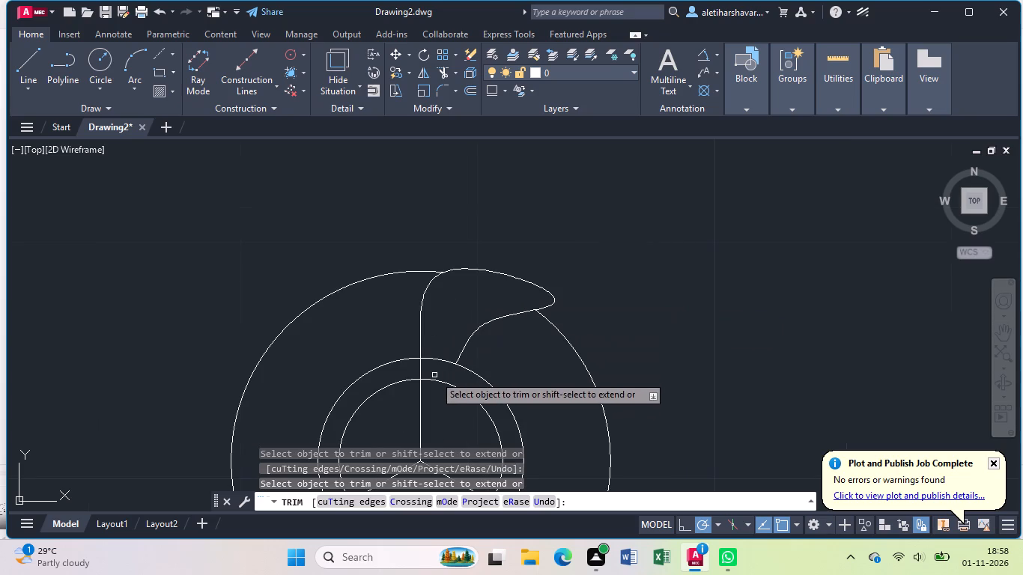
pyautogui.moveTo(435, 375); pyautogui.dragTo(434, 288, button='middle')
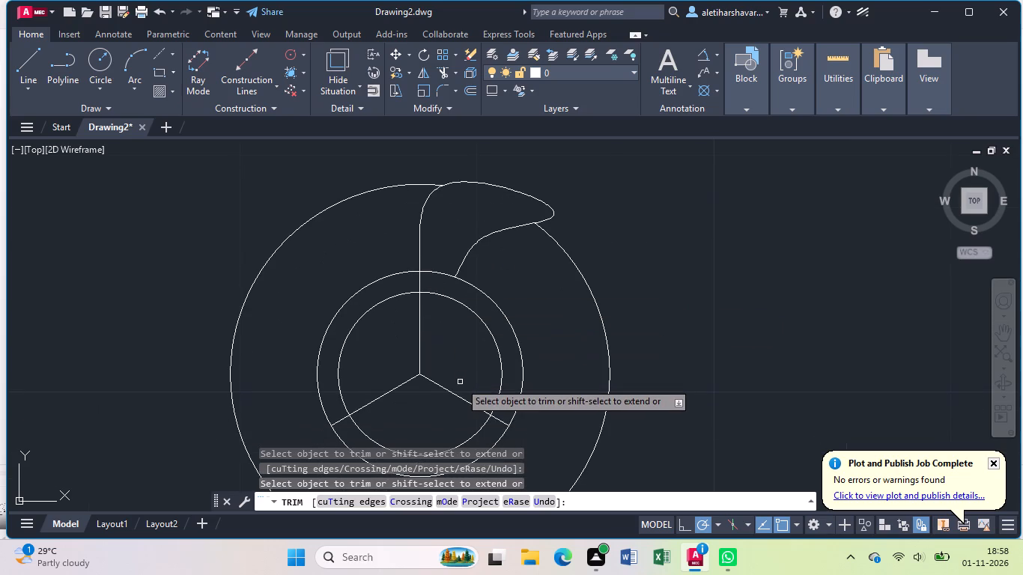
pyautogui.click(425, 202)
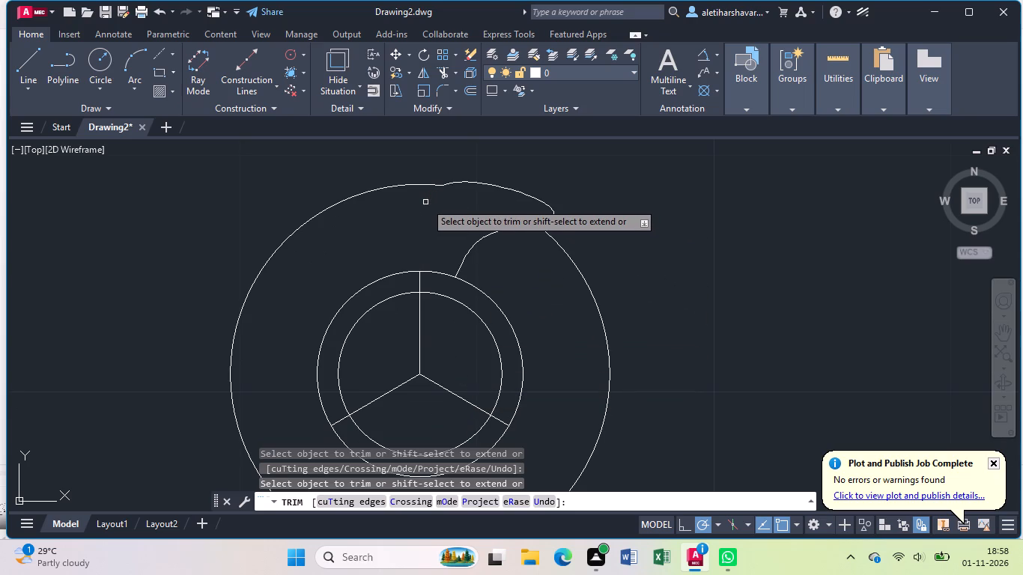
# Undo the last Trim operation, restoring the blade spline's trimmed side and the radius 8 circle's ends.
pyautogui.press('Escape')
pyautogui.hotkey('ctrl', 'z')
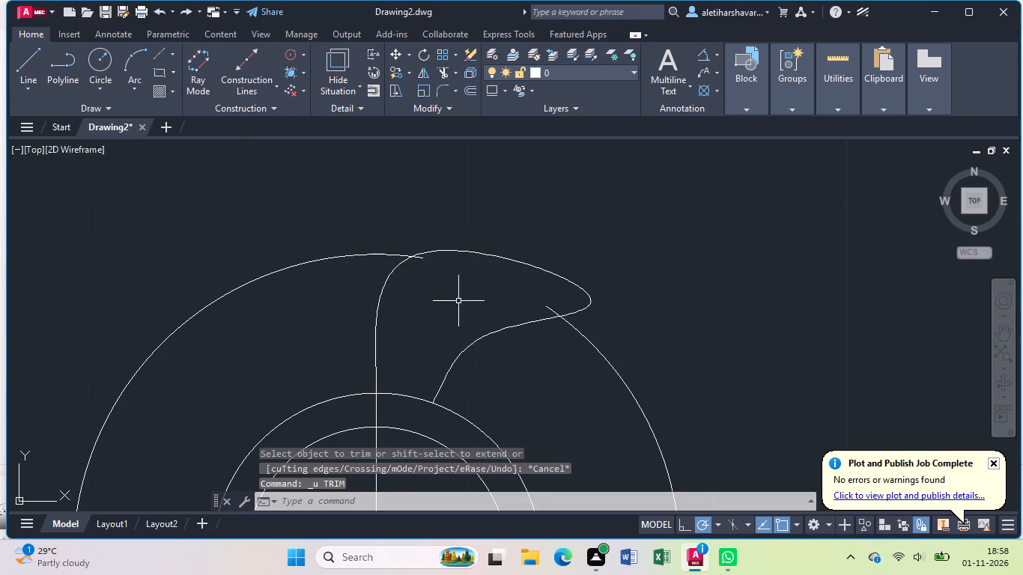
# Stretch the blade's concave-side vertex about 1 at 315° and shift that side's end along the radius 4.34 circle away from the vertical line.
pyautogui.click(495, 324)
pyautogui.click(500, 332)
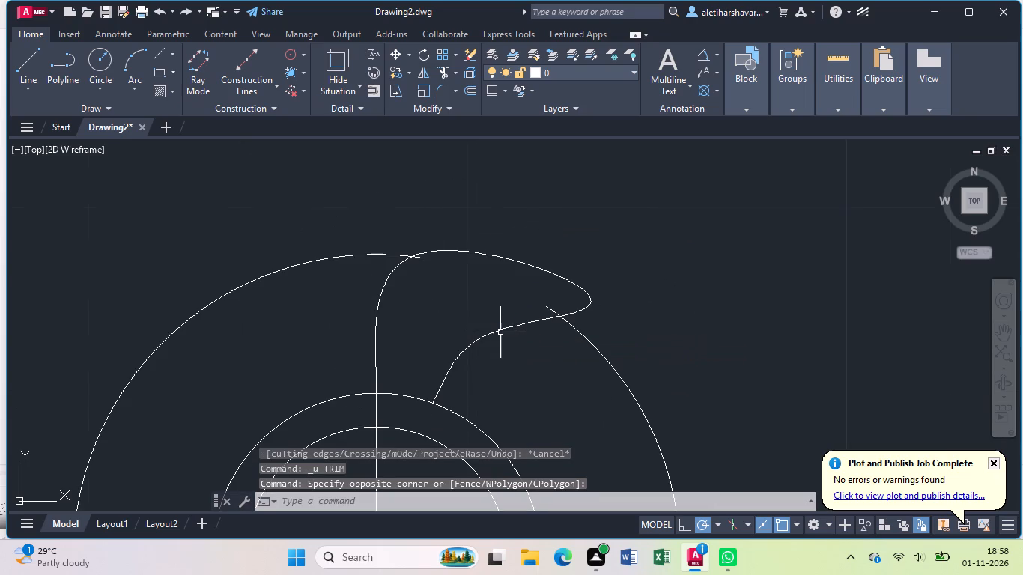
pyautogui.click(500, 332)
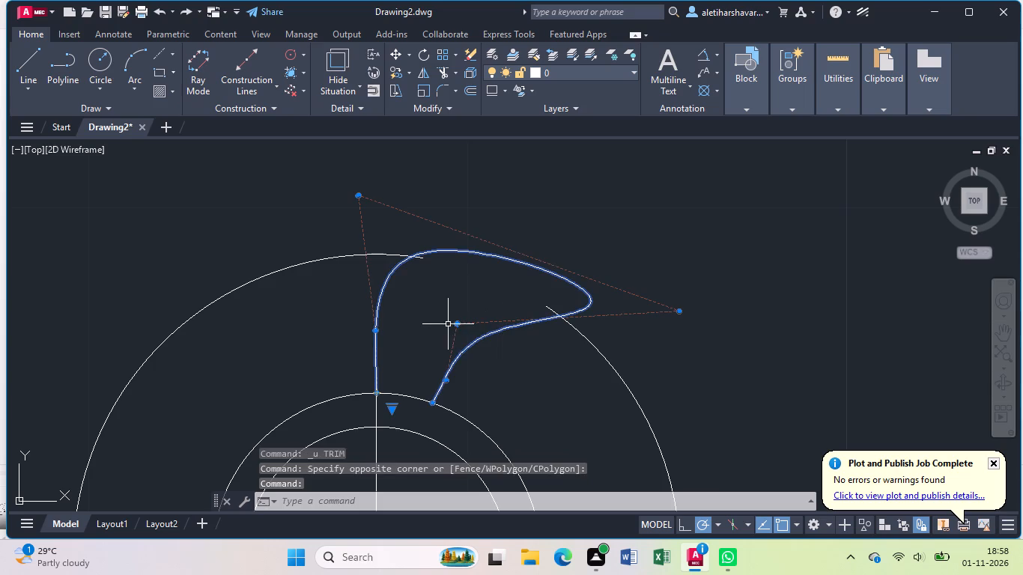
pyautogui.click(454, 326)
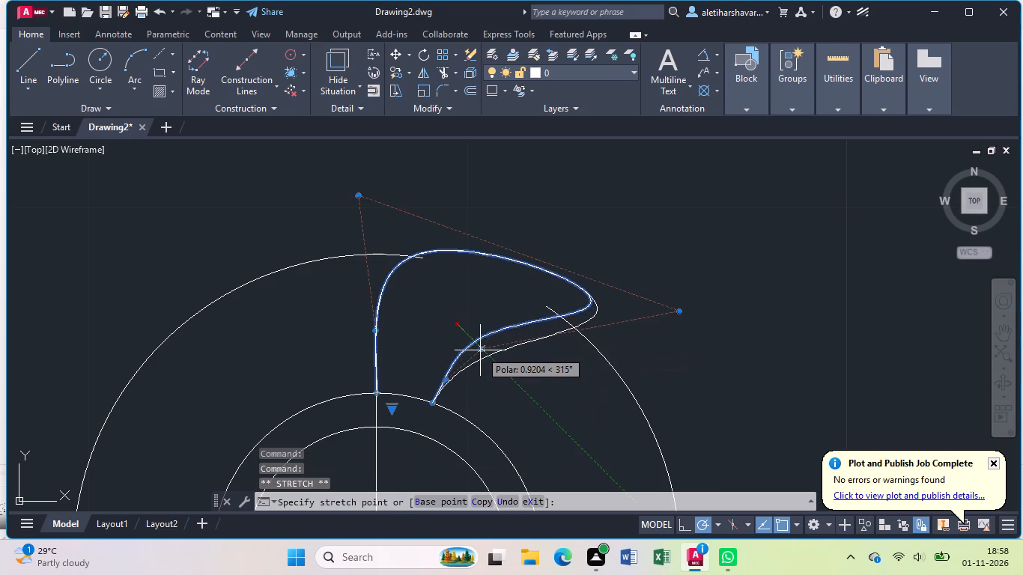
pyautogui.click(483, 354)
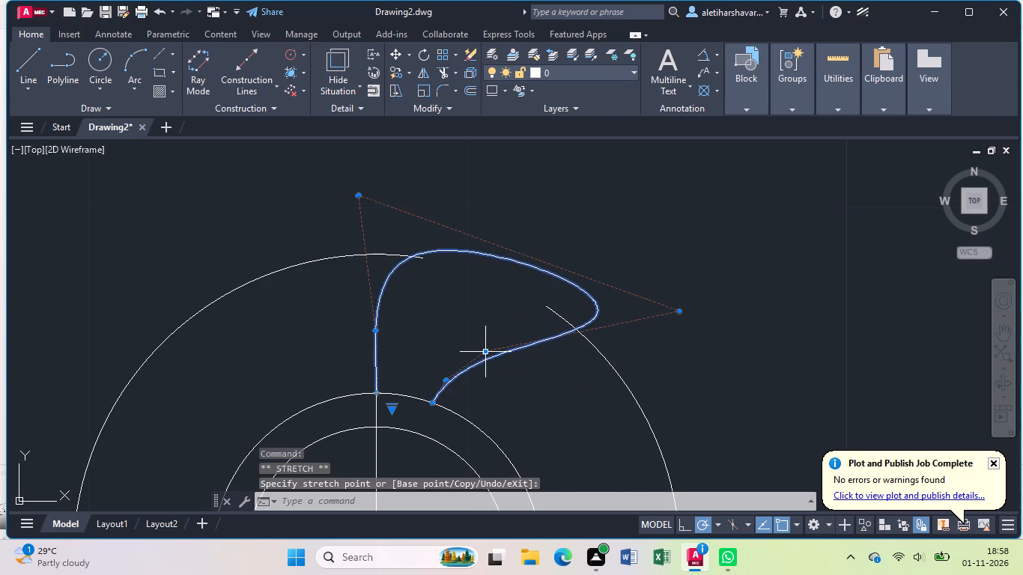
pyautogui.click(434, 403)
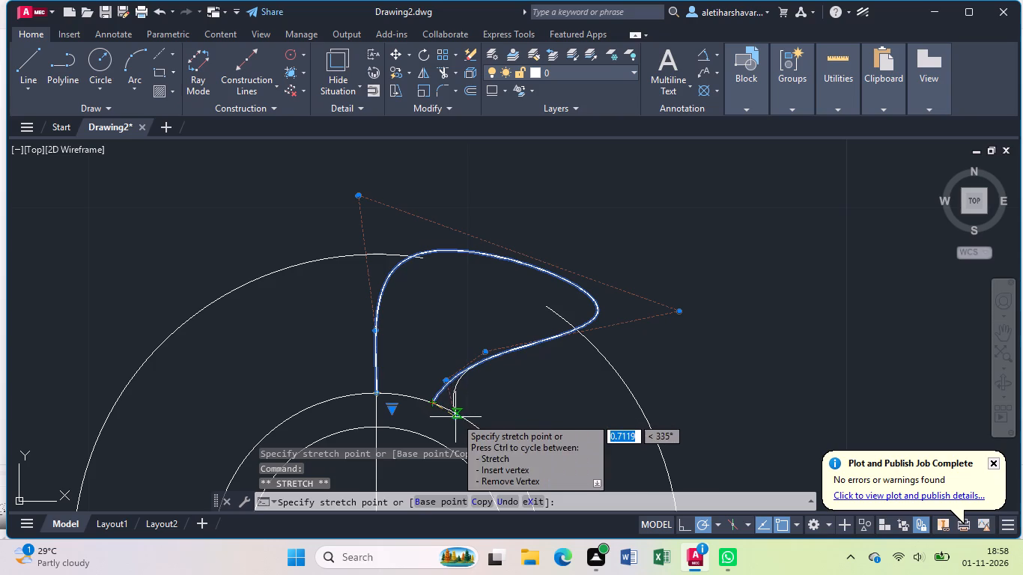
pyautogui.click(459, 419)
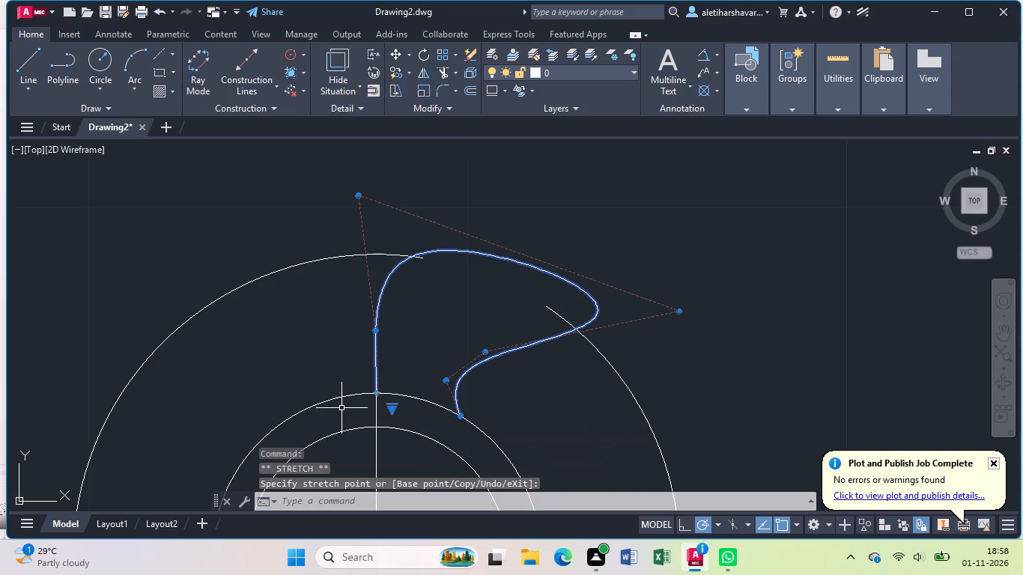
# Stretch the vertex nearest the blade's concave-side end about 0.4 at 9° and move the concave vertex horizontally toward the tip.
pyautogui.click(443, 380)
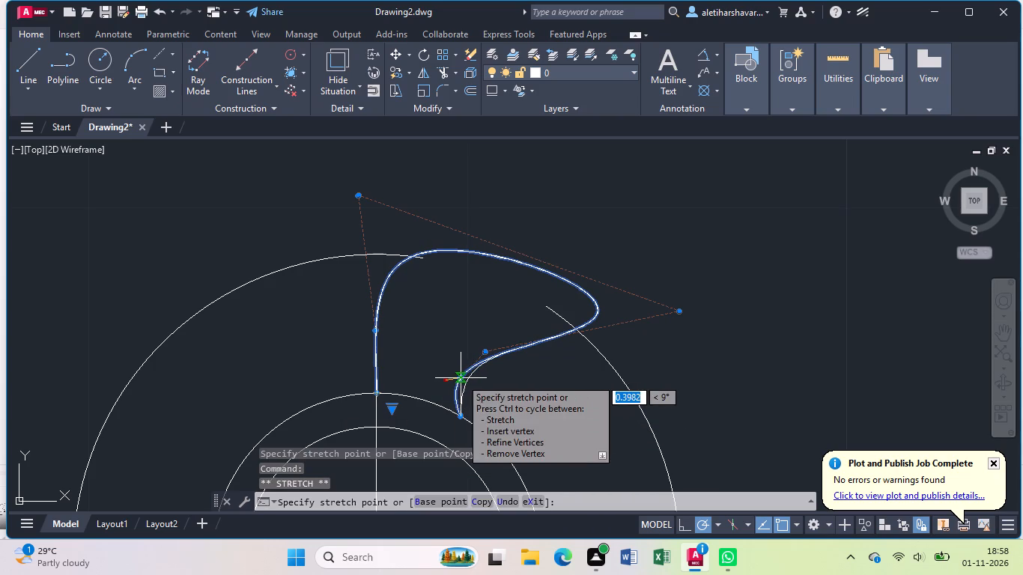
pyautogui.click(461, 378)
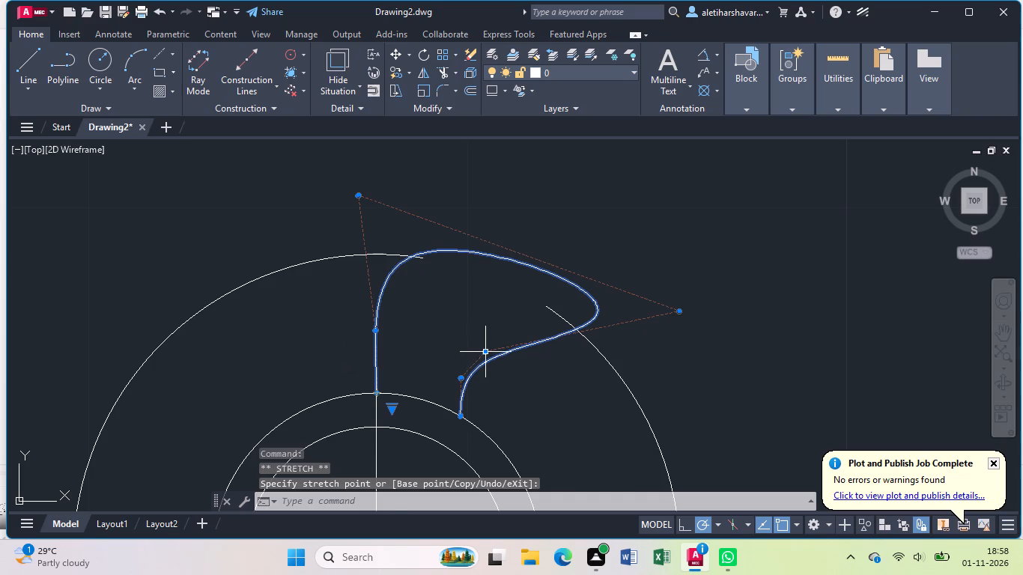
pyautogui.click(485, 354)
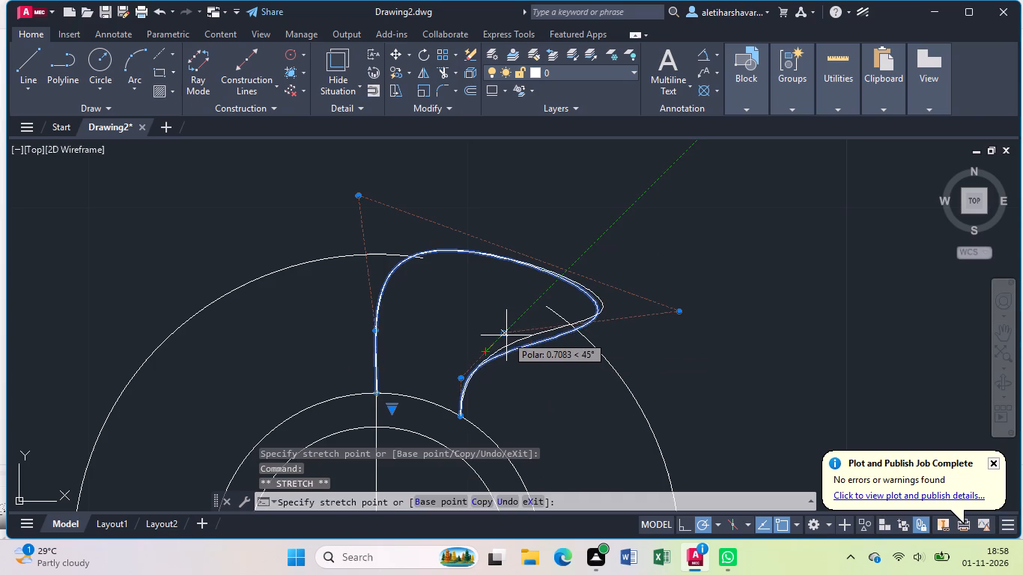
pyautogui.click(512, 358)
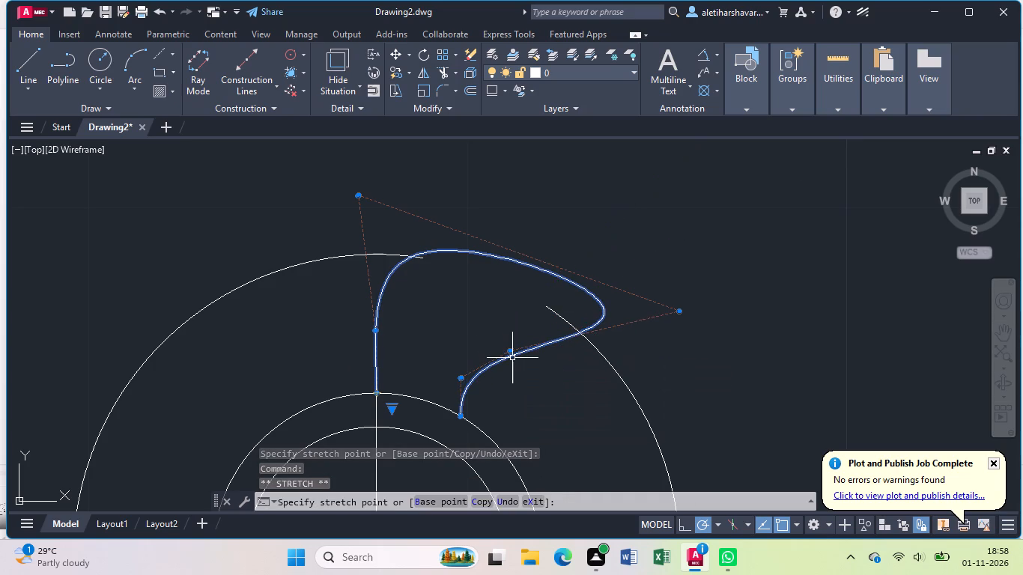
# Stretch the blade spline's outermost tip vertex about 0.94 at 345° and its top control vertex about 0.97 at 30°.
pyautogui.click(679, 313)
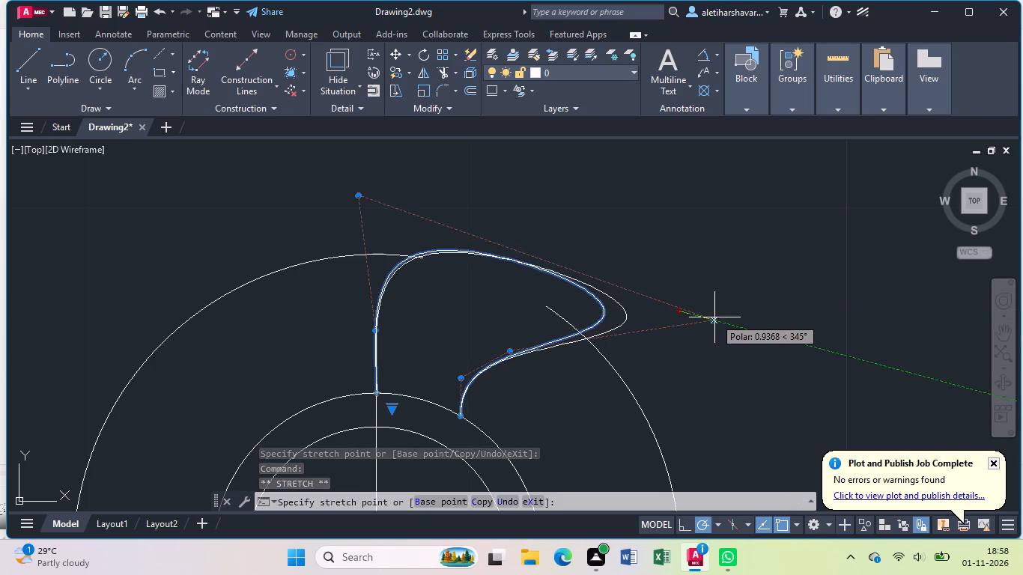
pyautogui.click(714, 317)
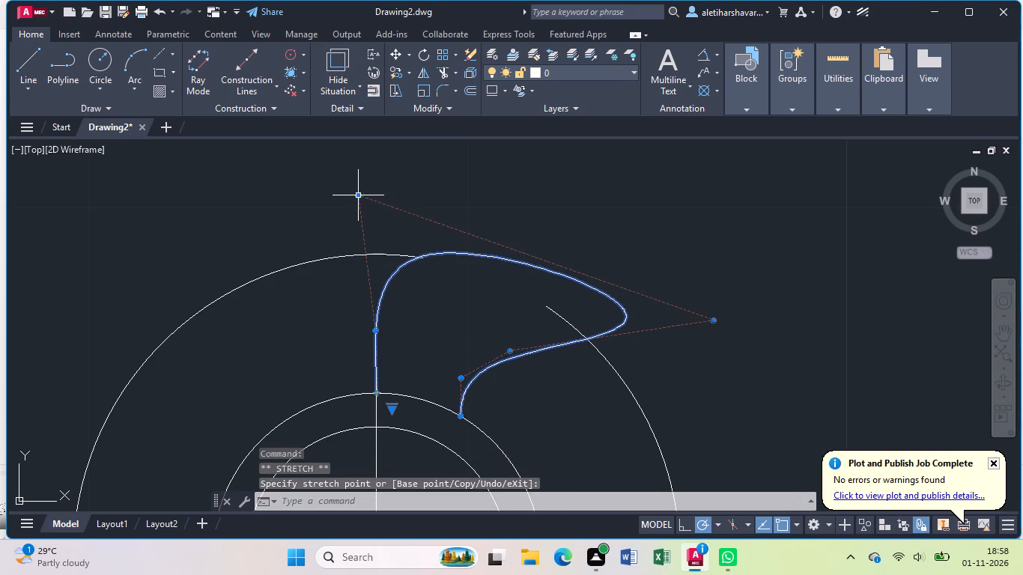
pyautogui.click(357, 198)
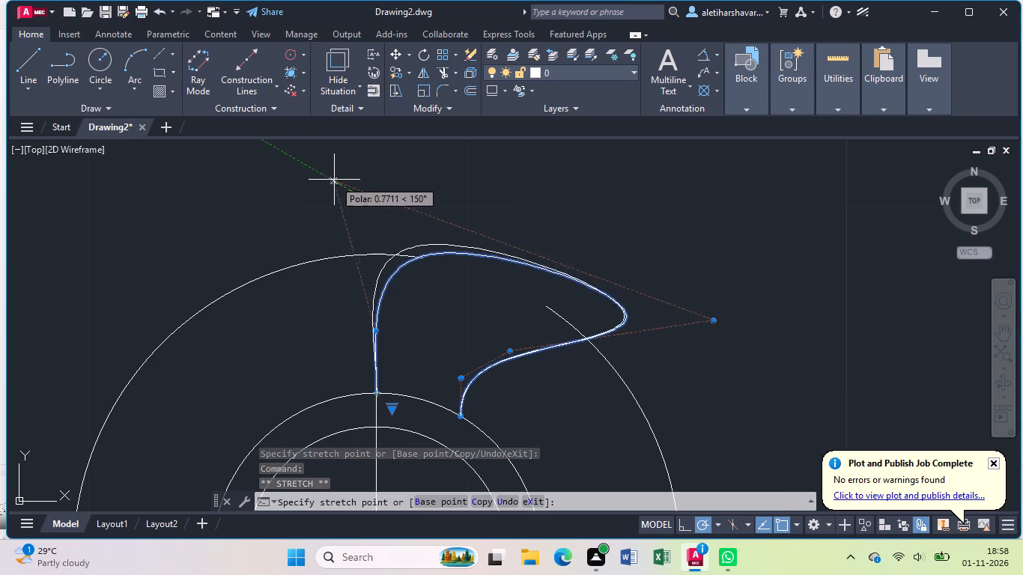
pyautogui.click(392, 180)
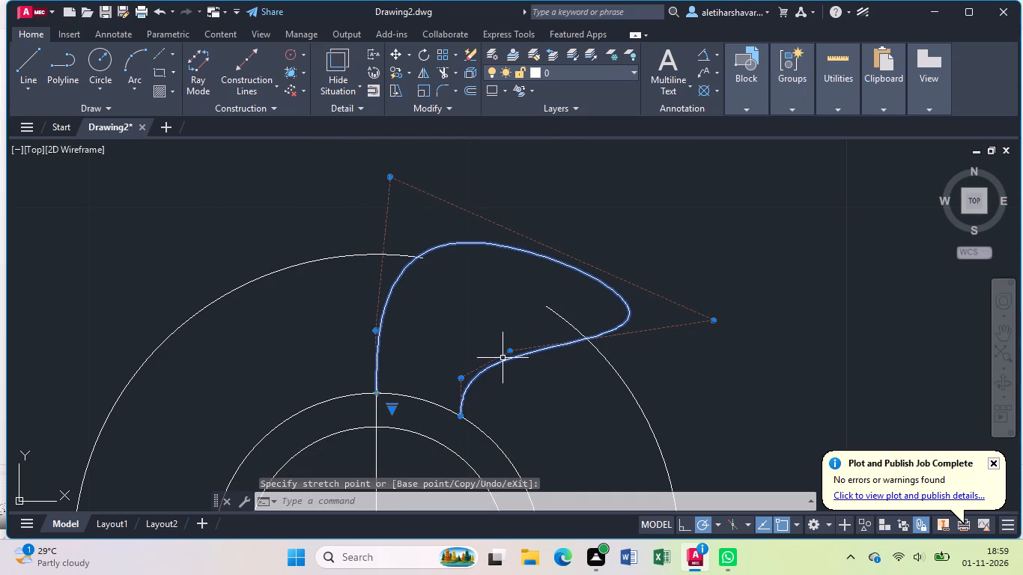
# Stretch the concave vertex about 0.56 at 120° and the vertex nearest that side's end slightly away from the vertical line.
pyautogui.click(512, 351)
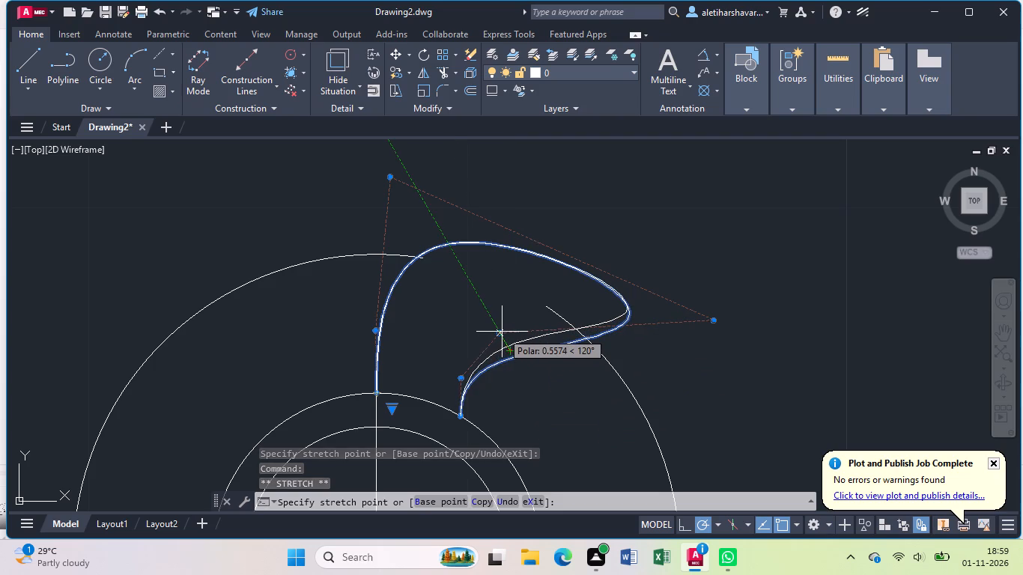
pyautogui.click(502, 332)
pyautogui.click(463, 380)
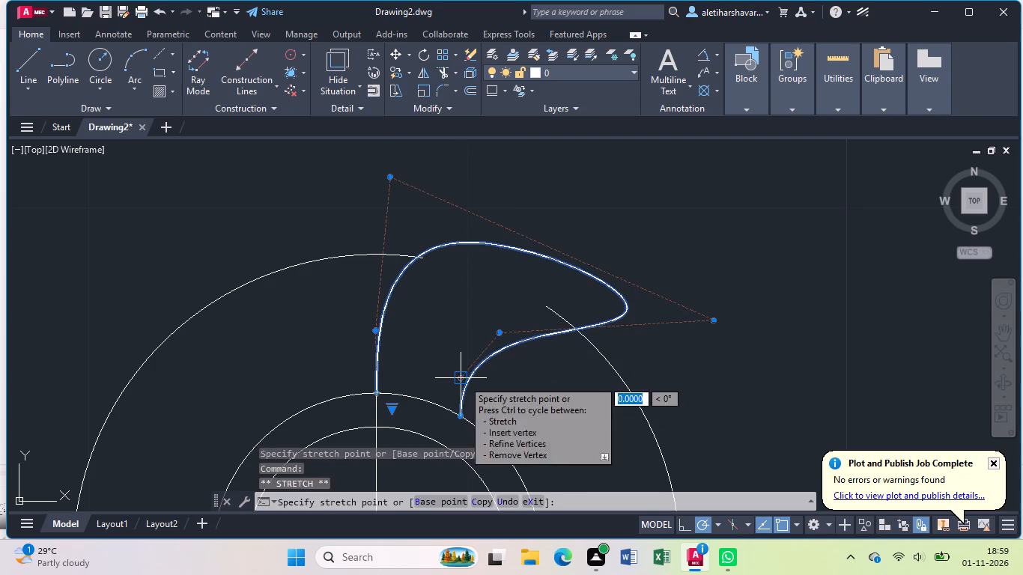
pyautogui.click(476, 384)
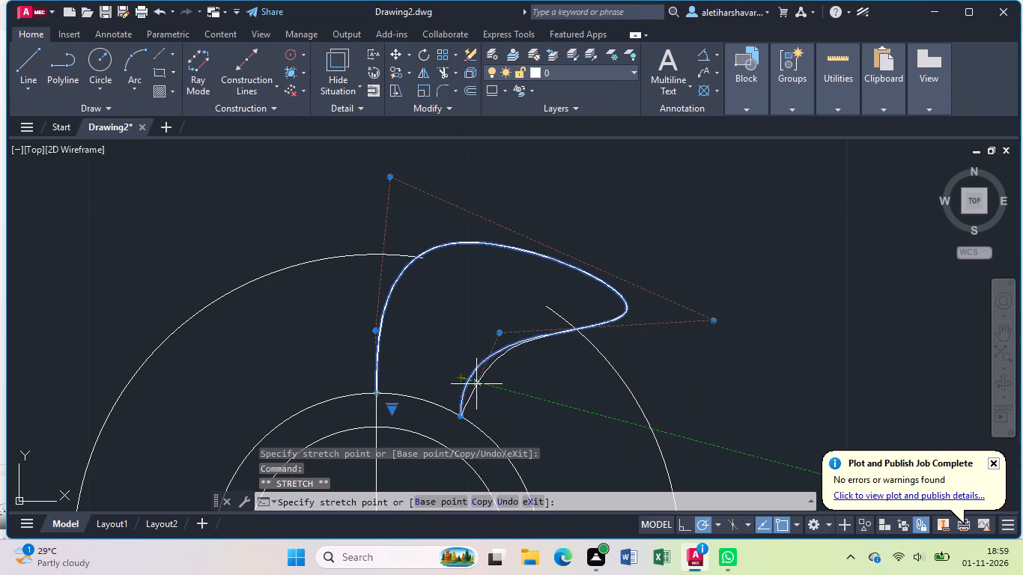
pyautogui.click(464, 416)
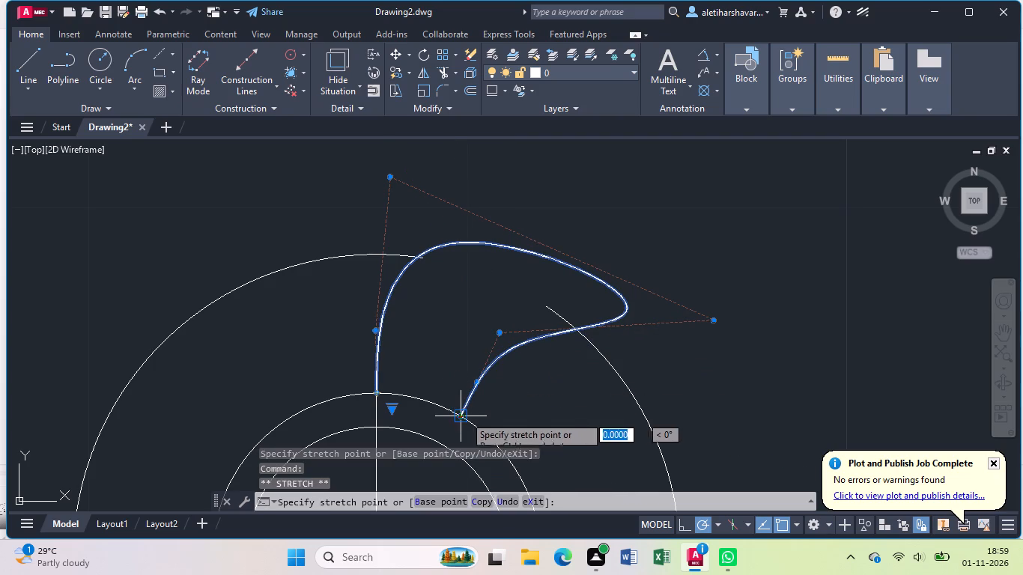
pyautogui.click(465, 412)
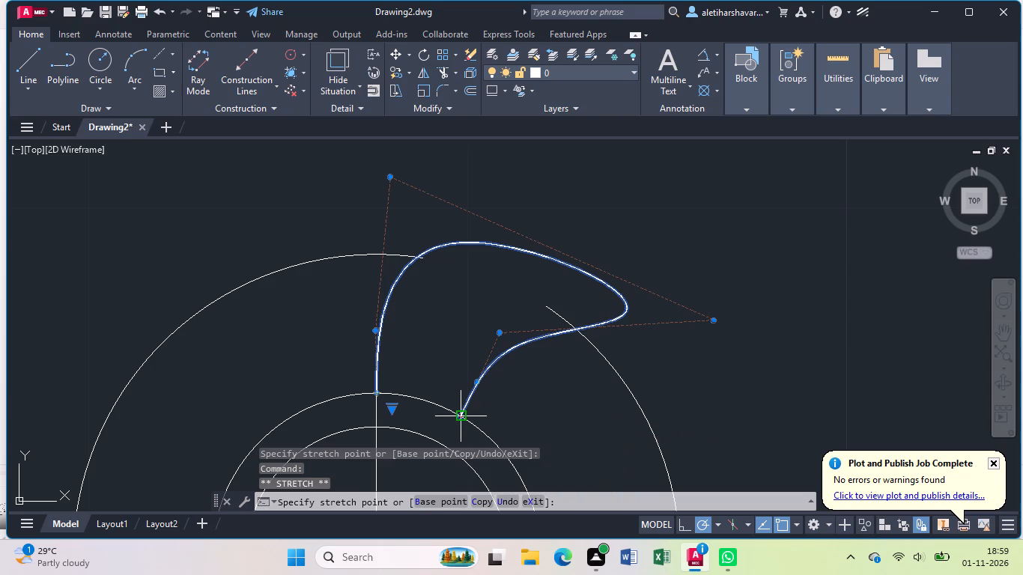
pyautogui.press('Escape')
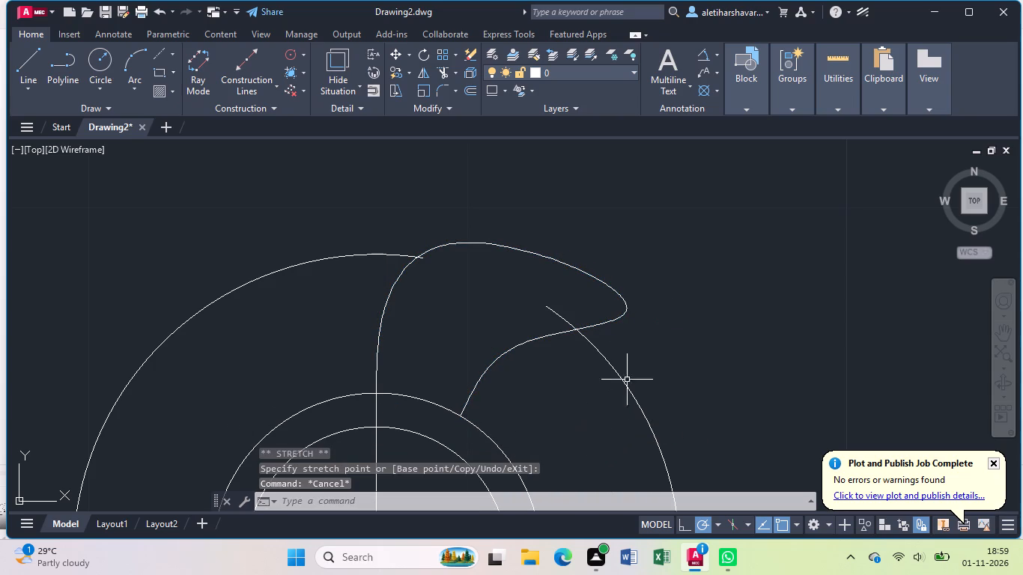
# Trim the two short ends of the radius 8 circle that project inside the reshaped blade.
pyautogui.scroll(-2, 499, 405)
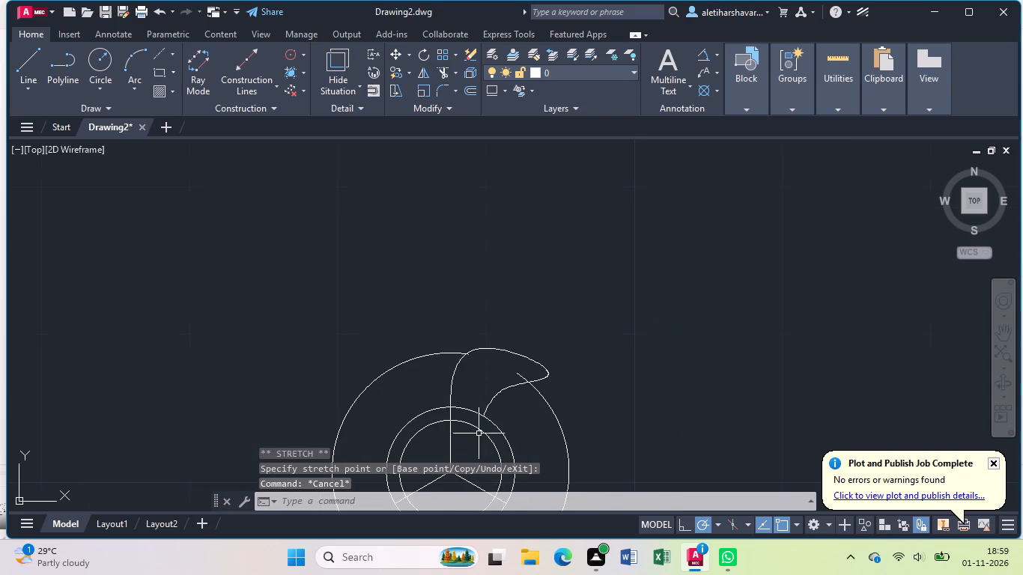
pyautogui.moveTo(478, 433); pyautogui.dragTo(426, 305, button='middle')
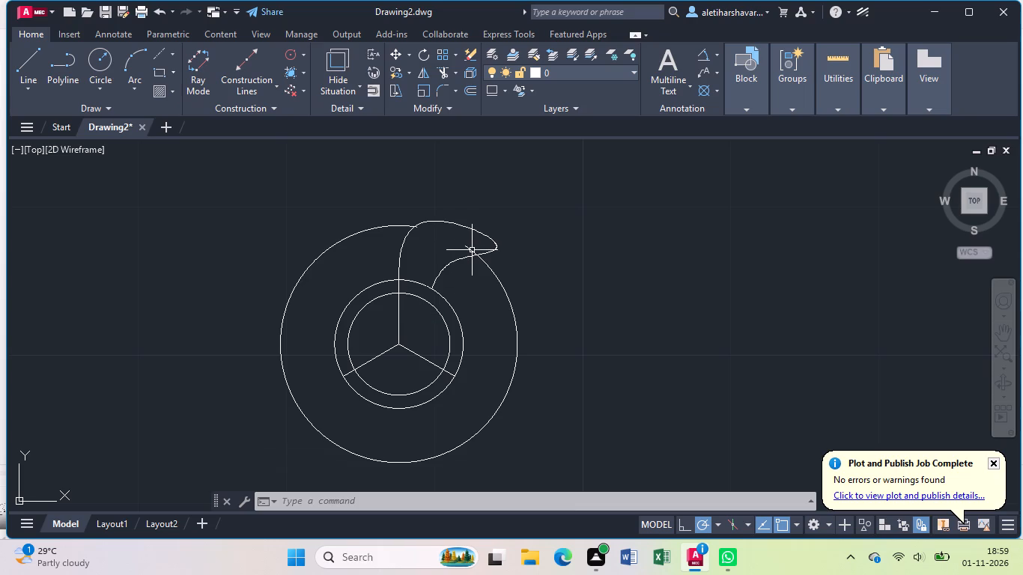
pyautogui.write('tr')
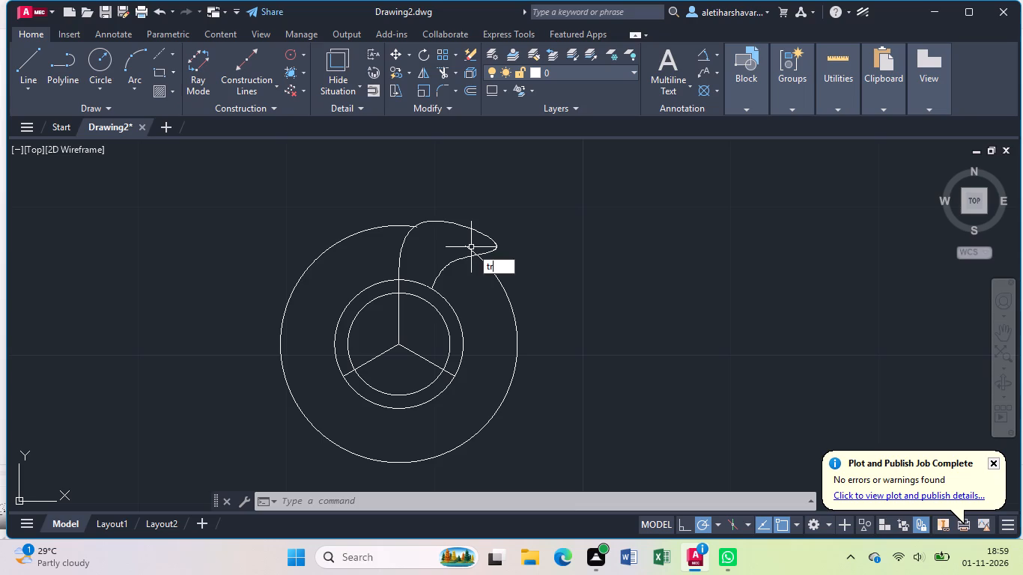
pyautogui.press('Return')
pyautogui.click(472, 248)
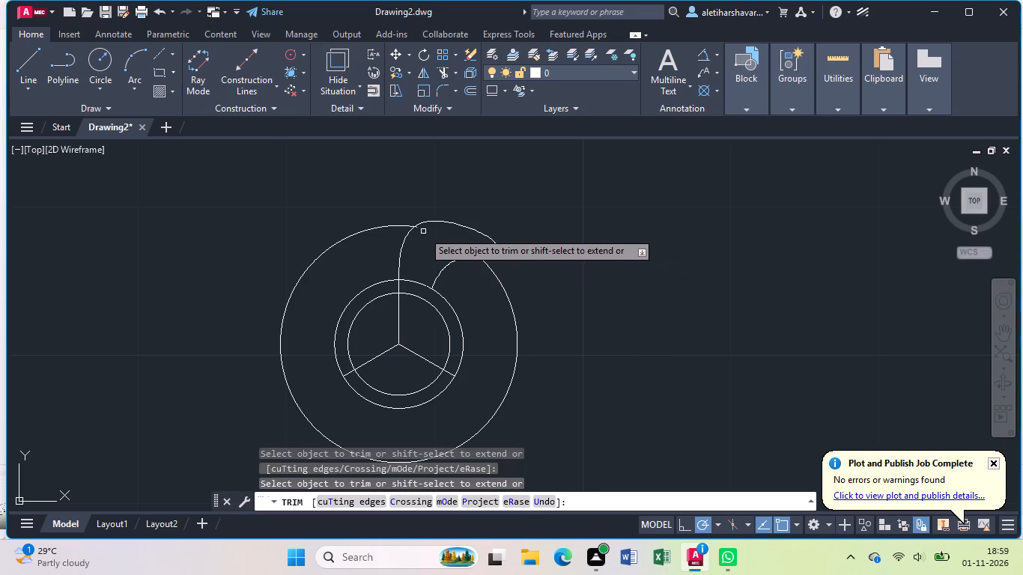
pyautogui.scroll(3, 413, 238)
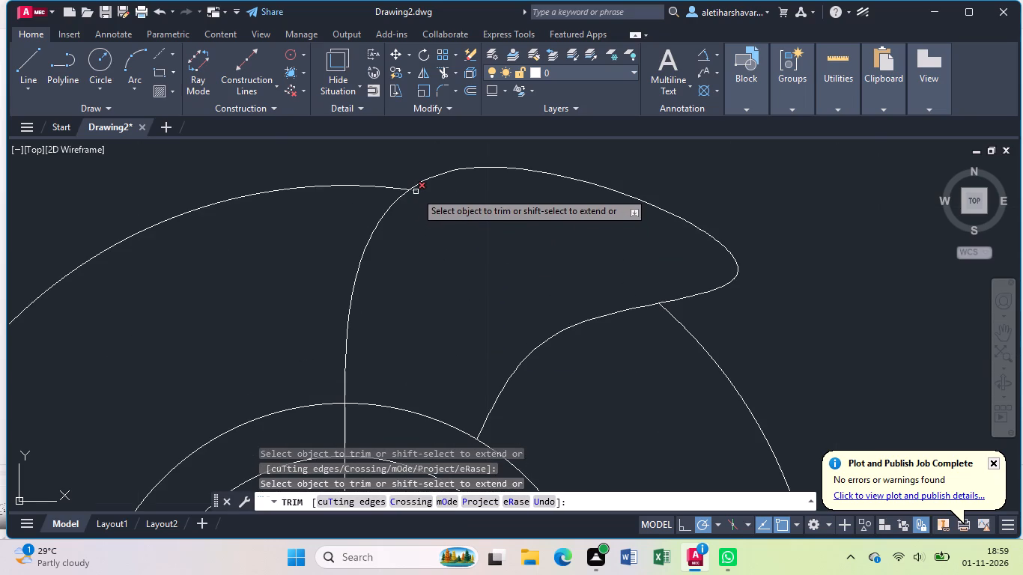
pyautogui.click(416, 191)
pyautogui.press('Escape')
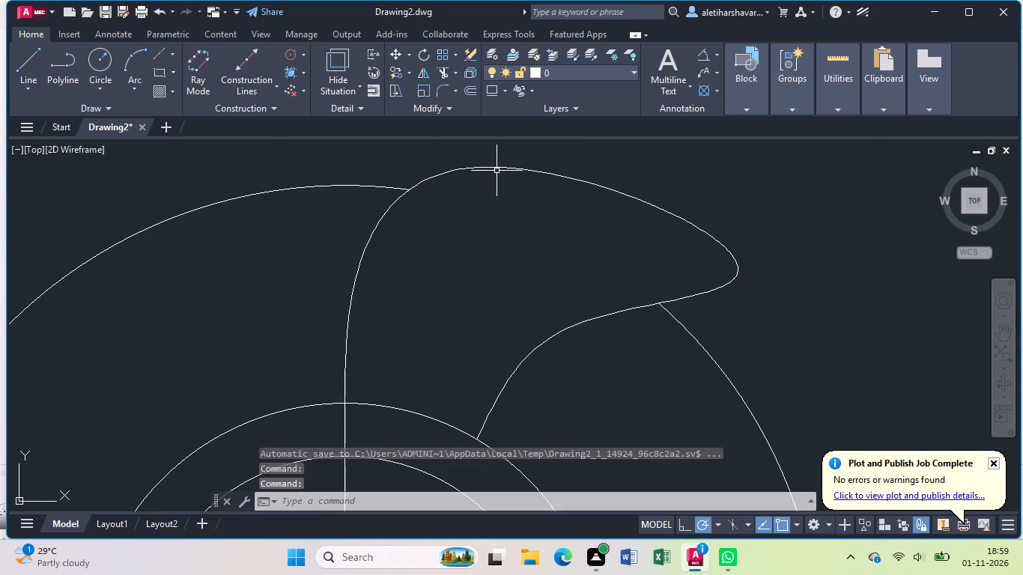
# Polar array the blade spline about the circles' centre with 3 items over 360°.
pyautogui.click(500, 168)
pyautogui.scroll(-2, 482, 207)
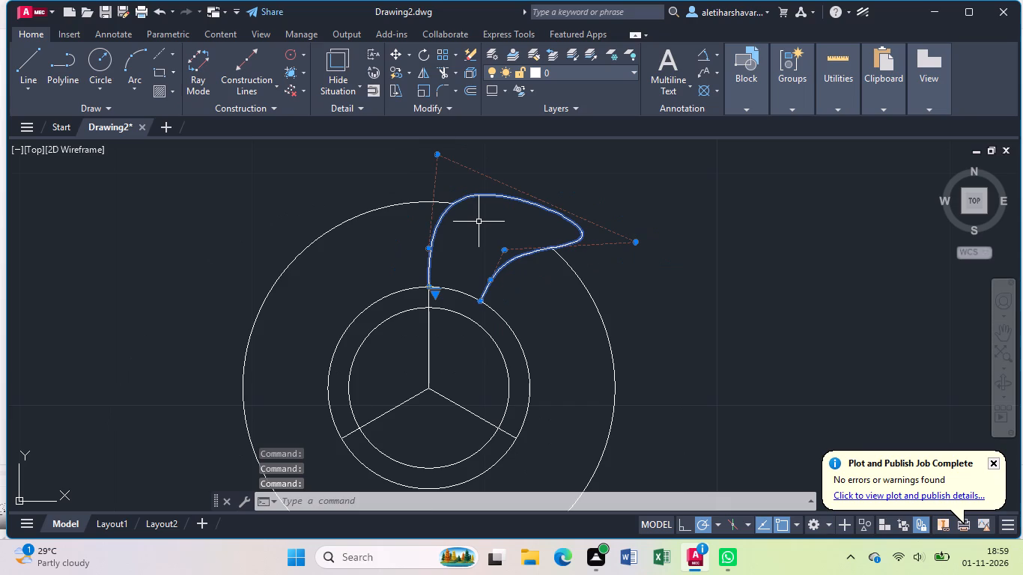
pyautogui.write('arr')
pyautogui.click(510, 270)
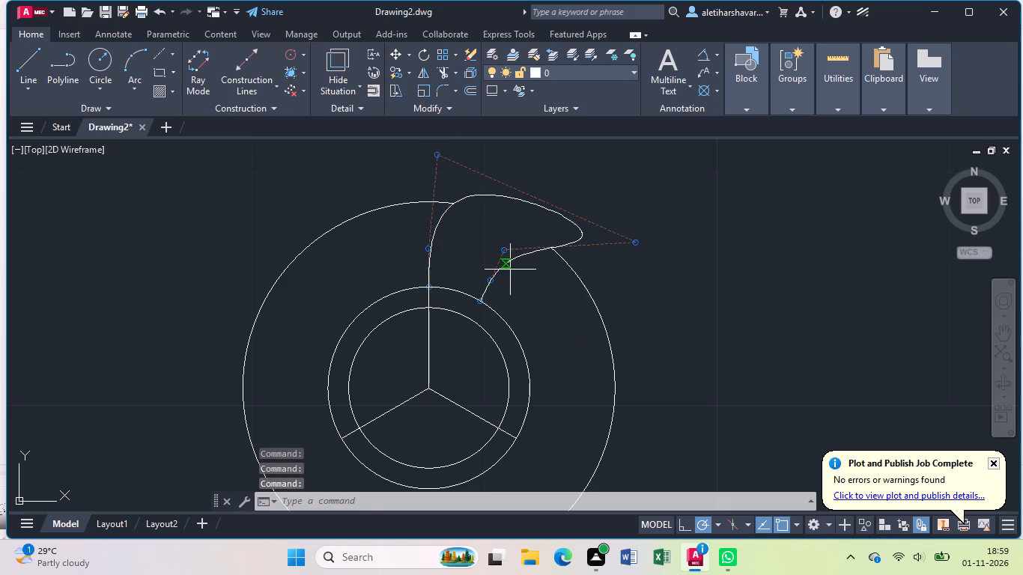
pyautogui.click(431, 389)
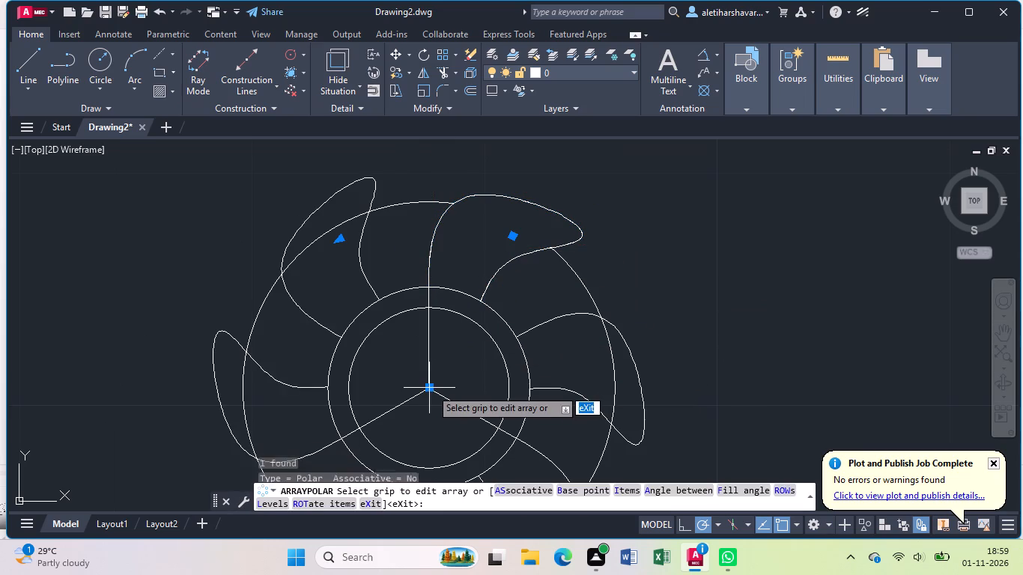
pyautogui.click(207, 59)
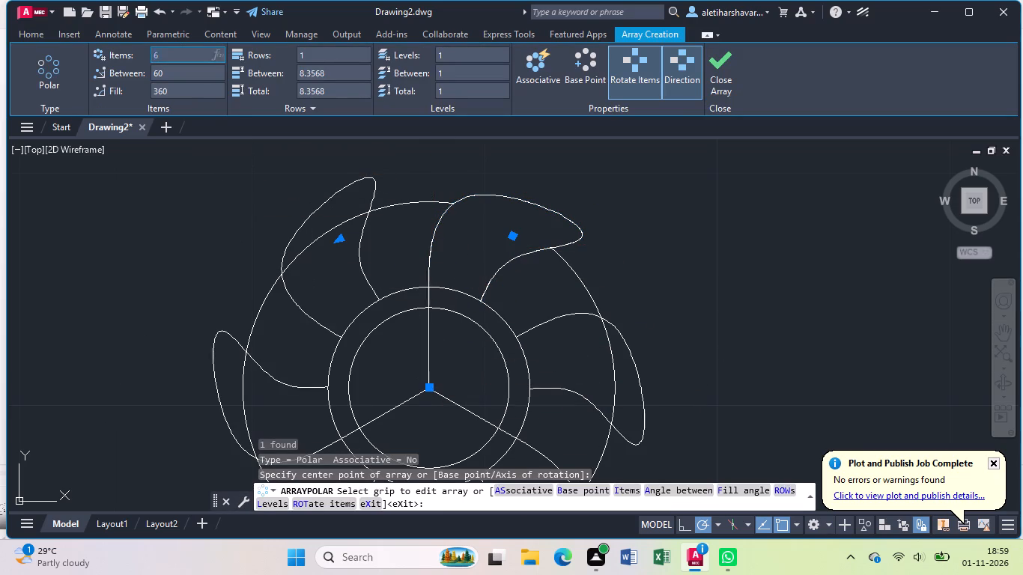
pyautogui.press('BackSpace')
pyautogui.press('3')
pyautogui.press('Return')
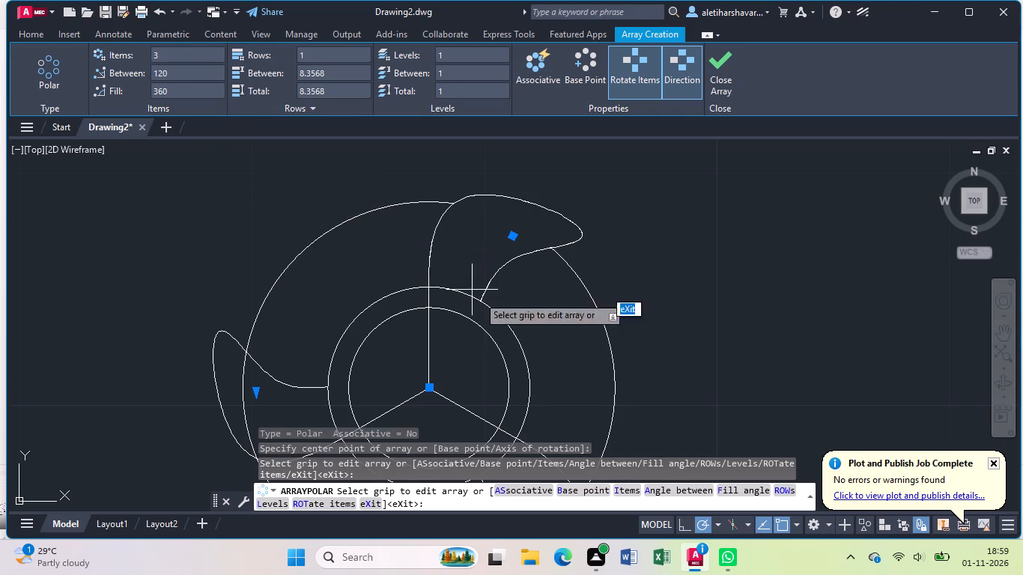
pyautogui.scroll(-1, 551, 352)
pyautogui.moveTo(552, 354); pyautogui.dragTo(528, 268, button='middle')
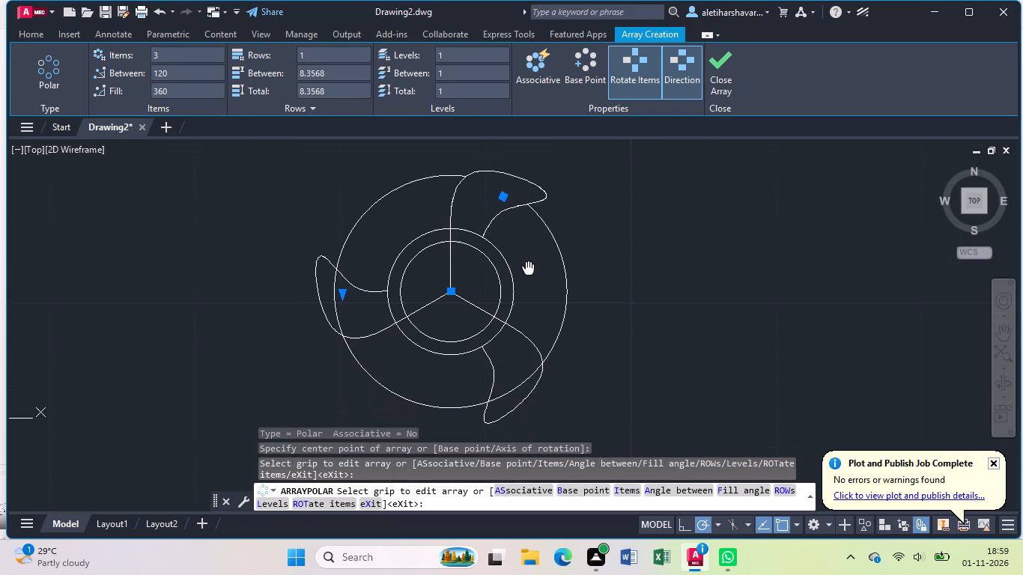
pyautogui.moveTo(528, 268); pyautogui.dragTo(528, 266, button='middle')
pyautogui.click(564, 267)
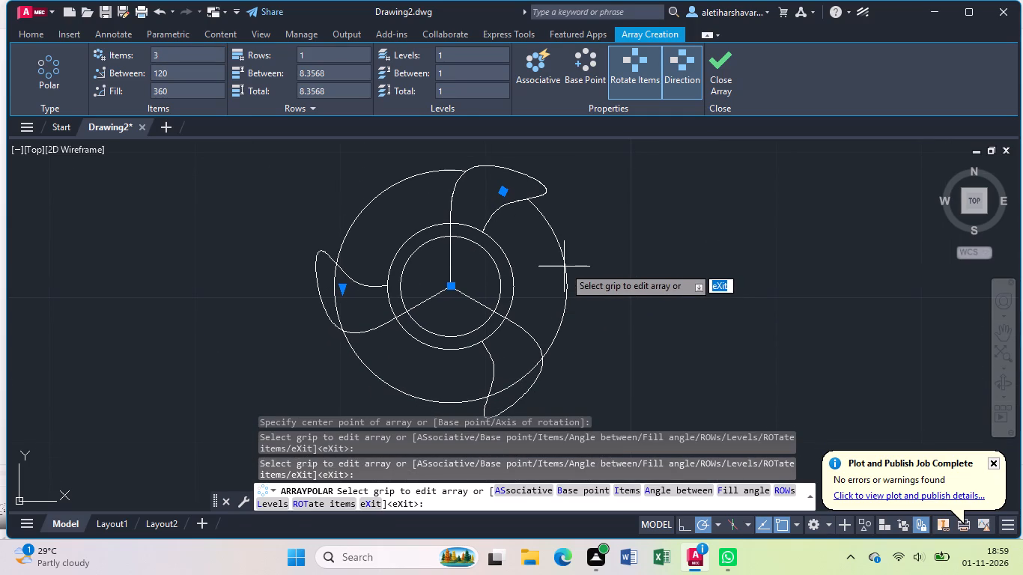
pyautogui.click(568, 267)
pyautogui.press('Escape')
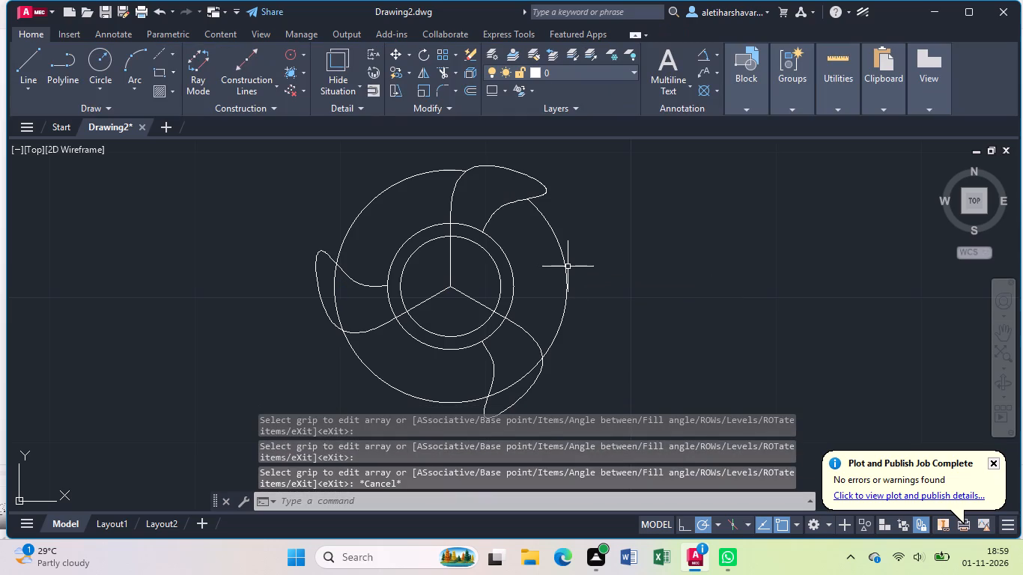
# Erase the remaining radius 8 arc and the three radial construction lines inside the hub.
pyautogui.click(564, 265)
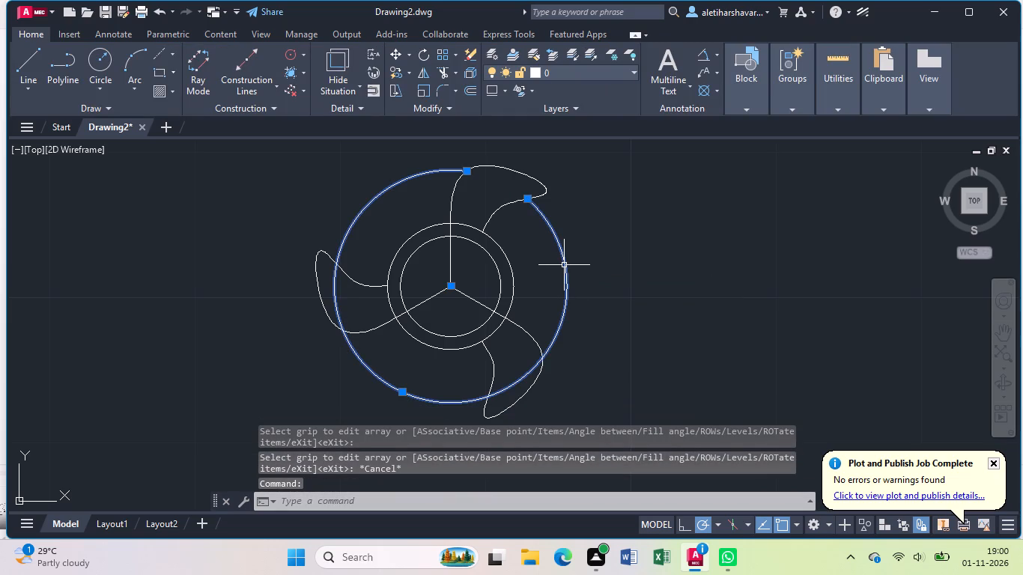
pyautogui.press('Delete')
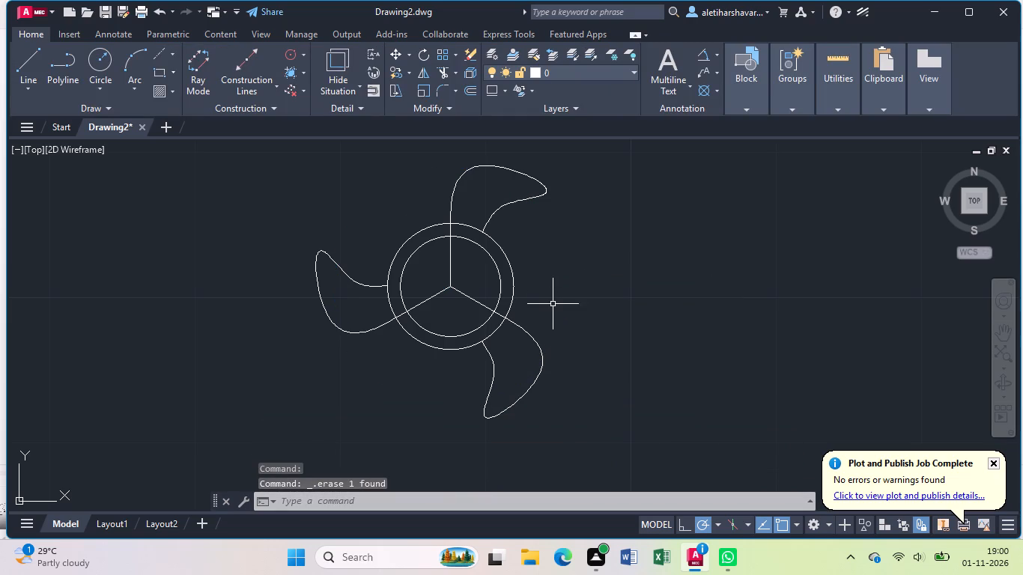
pyautogui.click(471, 296)
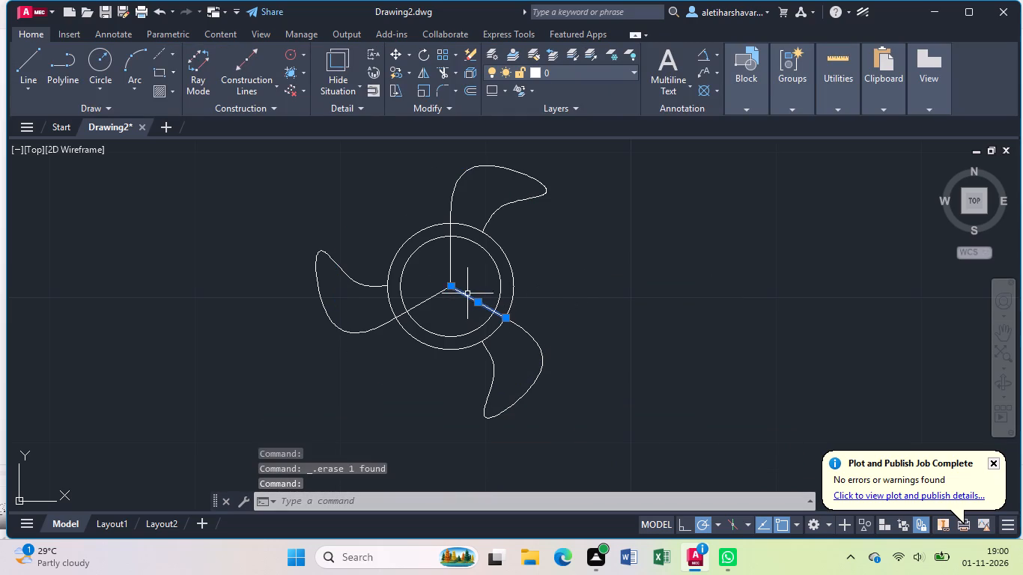
pyautogui.click(450, 269)
pyautogui.click(439, 296)
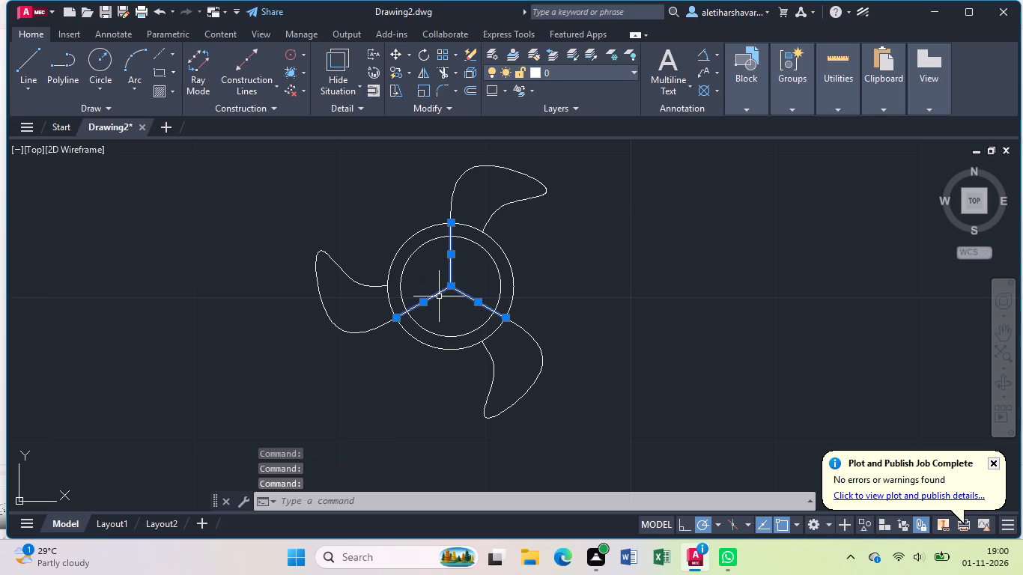
pyautogui.press('Delete')
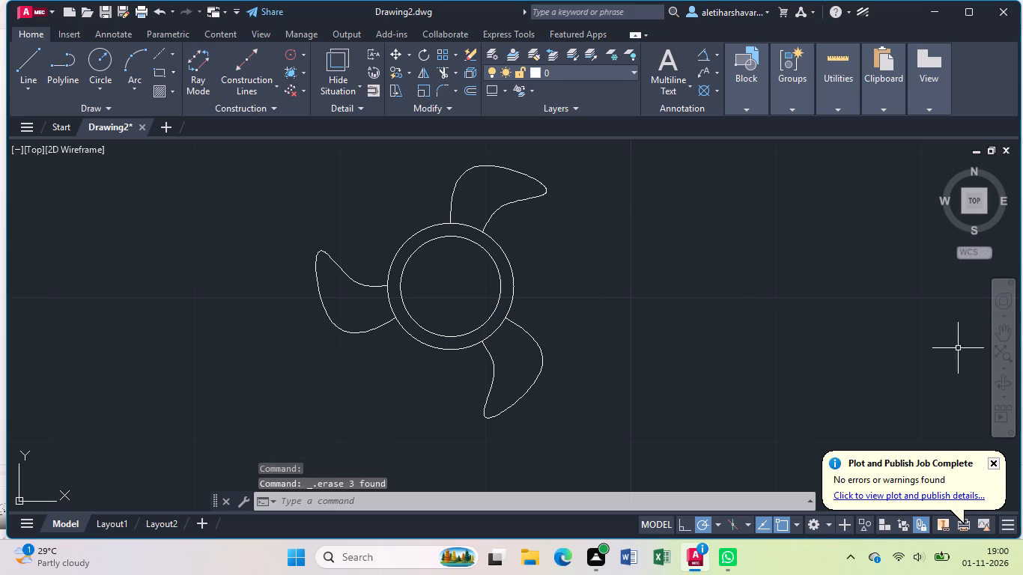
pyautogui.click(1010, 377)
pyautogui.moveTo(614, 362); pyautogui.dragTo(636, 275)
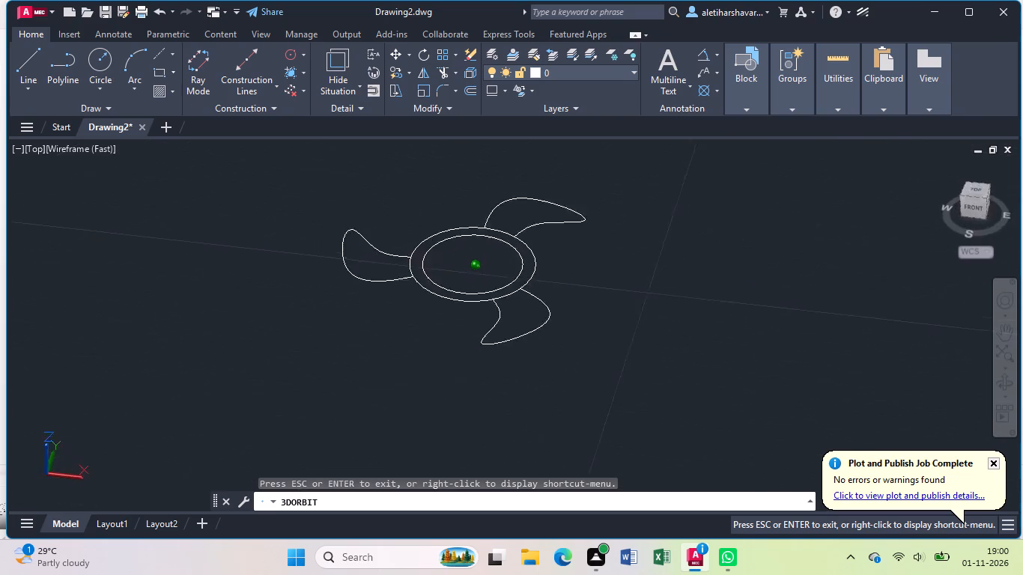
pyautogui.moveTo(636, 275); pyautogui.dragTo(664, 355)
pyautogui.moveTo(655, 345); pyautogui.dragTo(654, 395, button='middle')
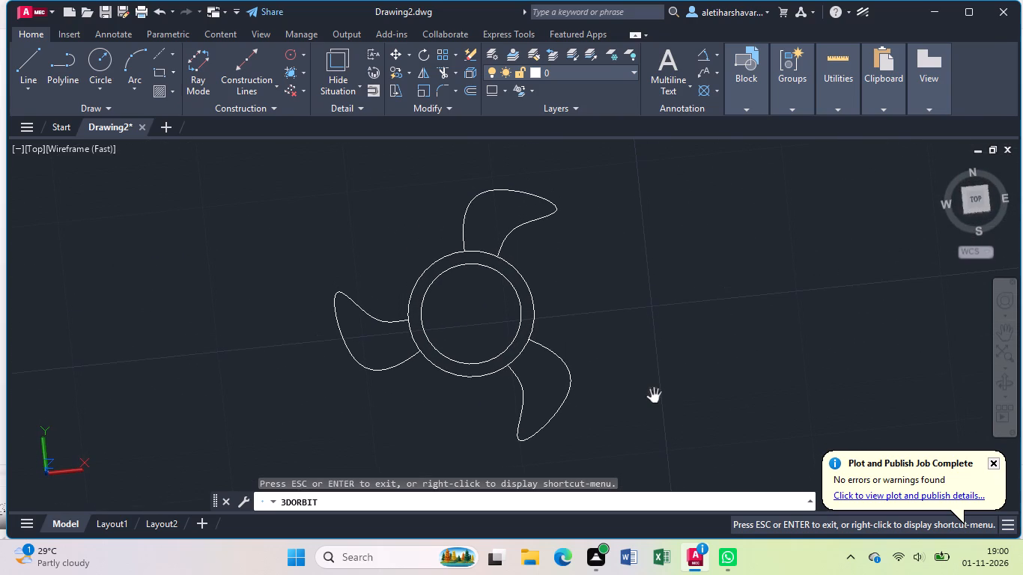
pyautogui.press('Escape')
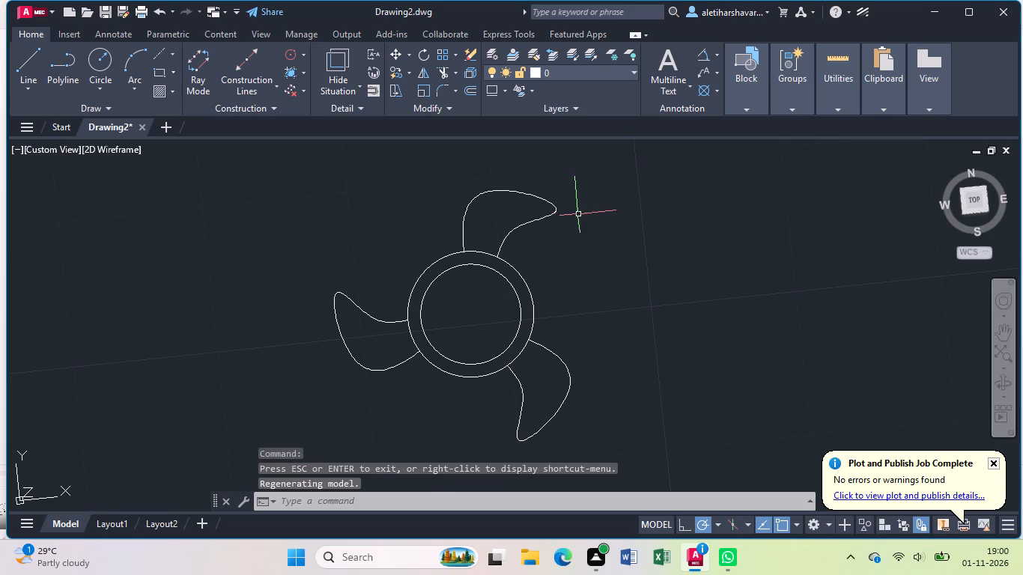
# Stretch the upper blade's top control vertex about 7 outward at 95° and its outermost tip vertex farther away from the hub.
pyautogui.click(553, 204)
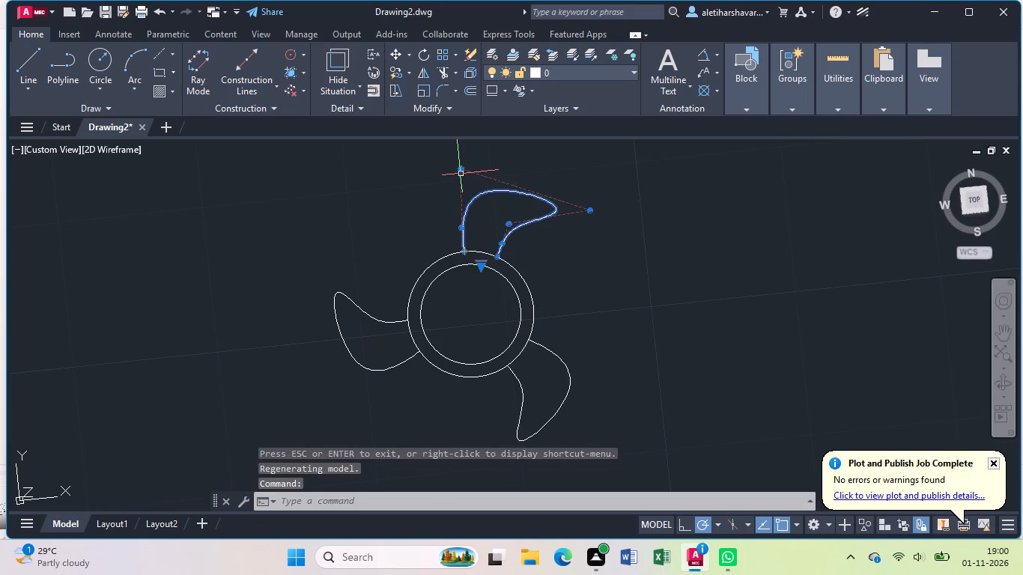
pyautogui.moveTo(554, 283); pyautogui.dragTo(562, 388, button='middle')
pyautogui.click(470, 272)
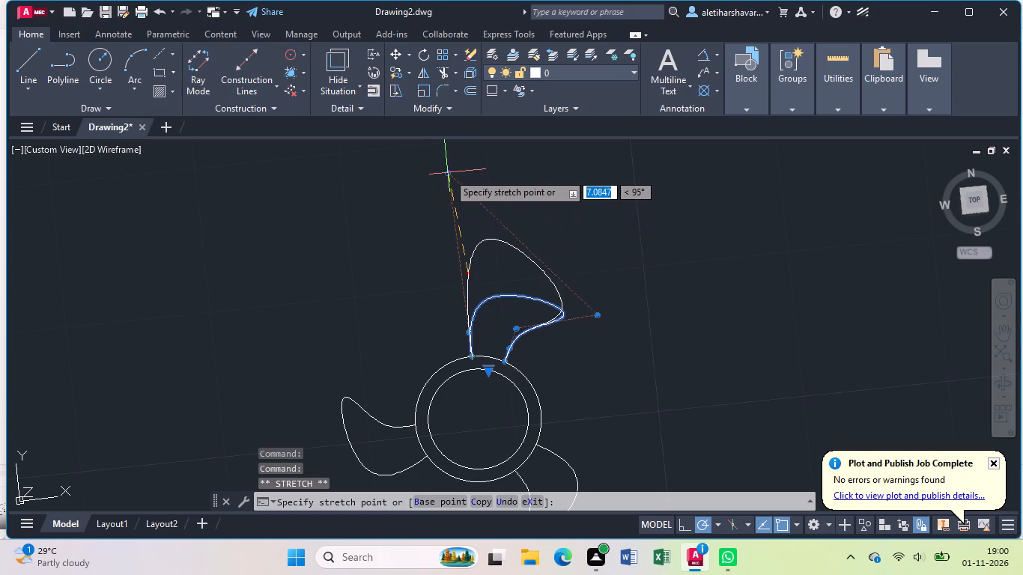
pyautogui.click(448, 169)
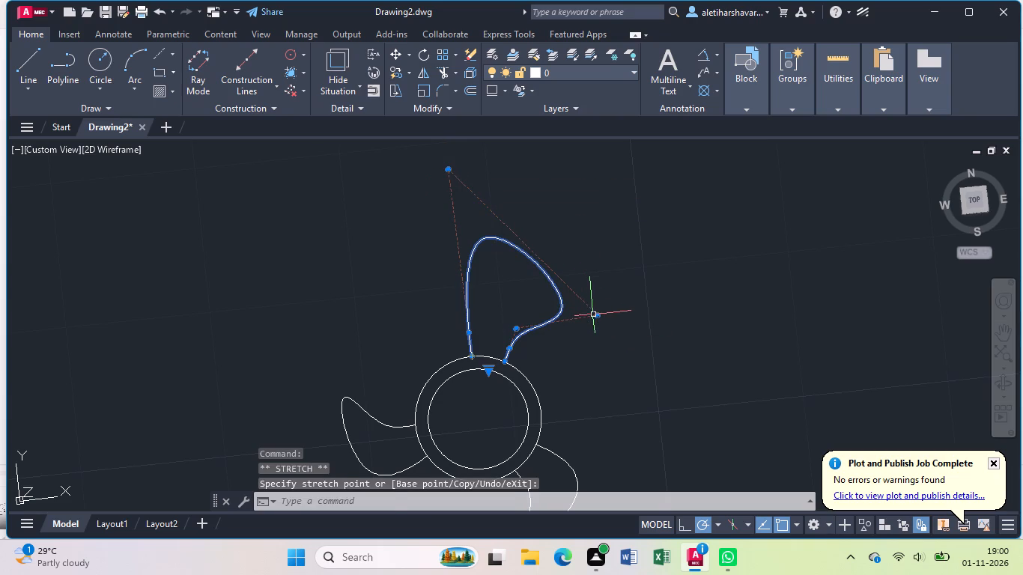
pyautogui.click(598, 314)
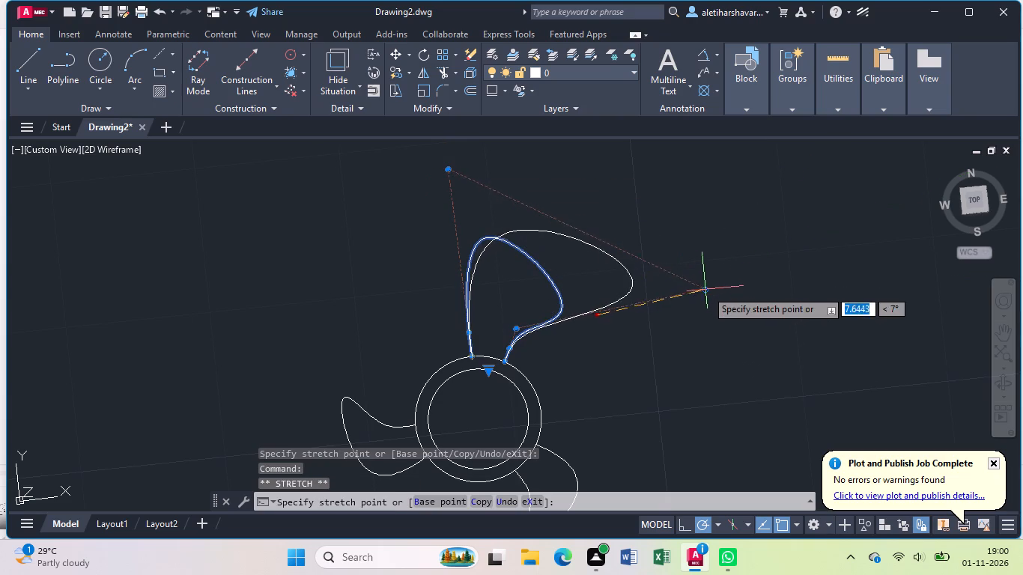
pyautogui.click(717, 282)
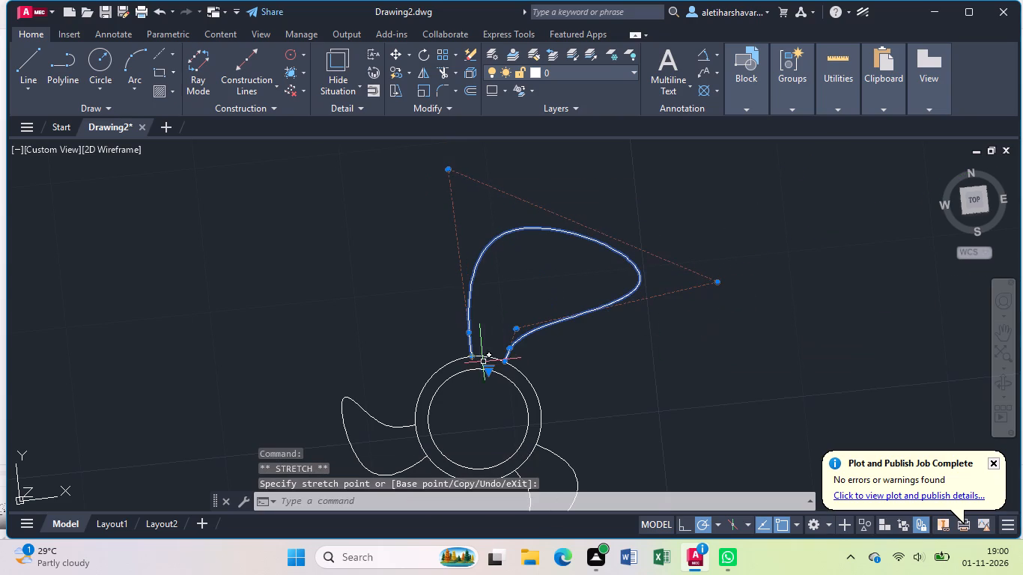
# Stretch the upper blade's concave vertex about 1.92 at 60° and the vertex nearest that side's end about 1.44 at 0°.
pyautogui.click(516, 330)
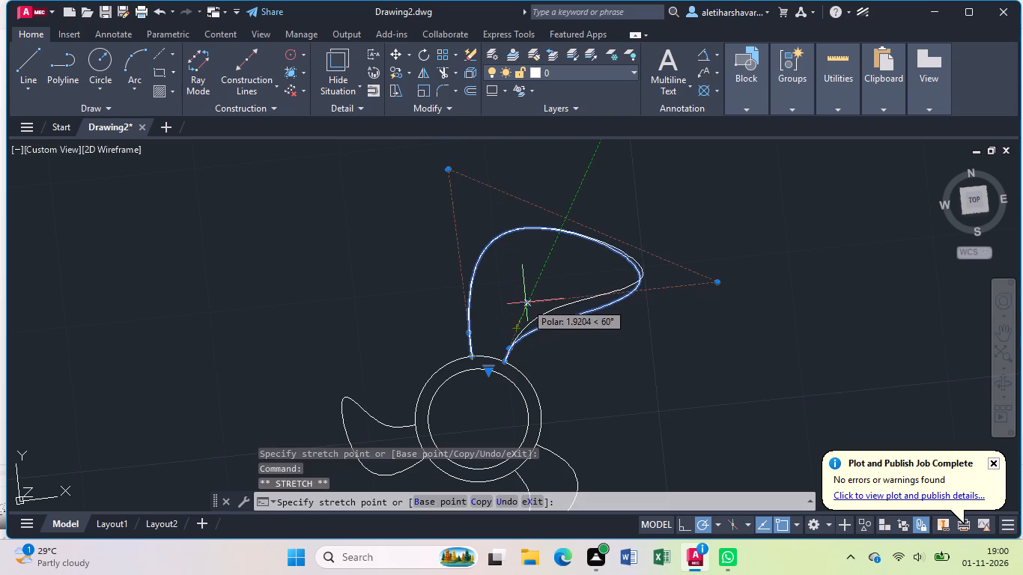
pyautogui.click(526, 302)
pyautogui.click(511, 346)
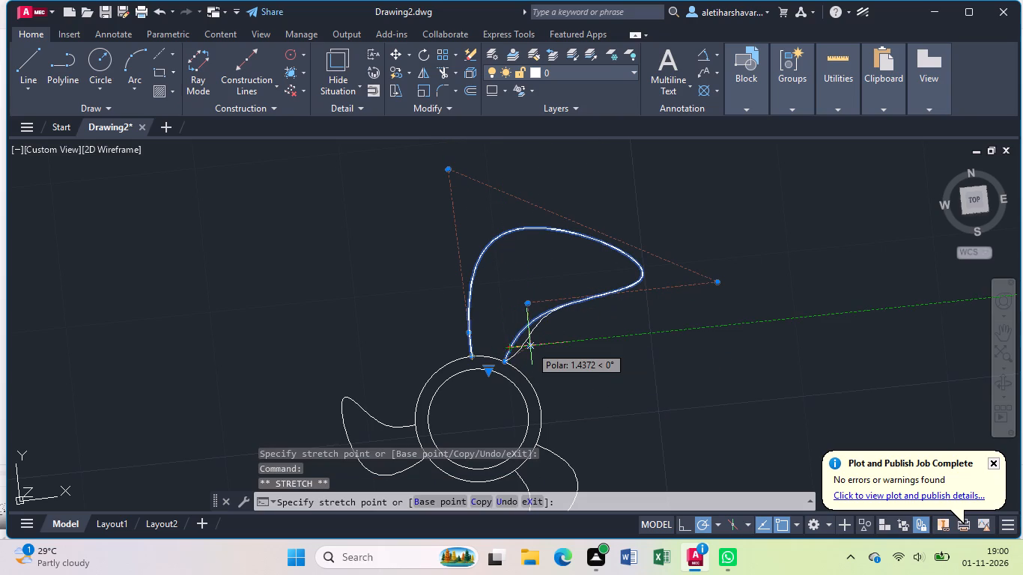
pyautogui.click(532, 347)
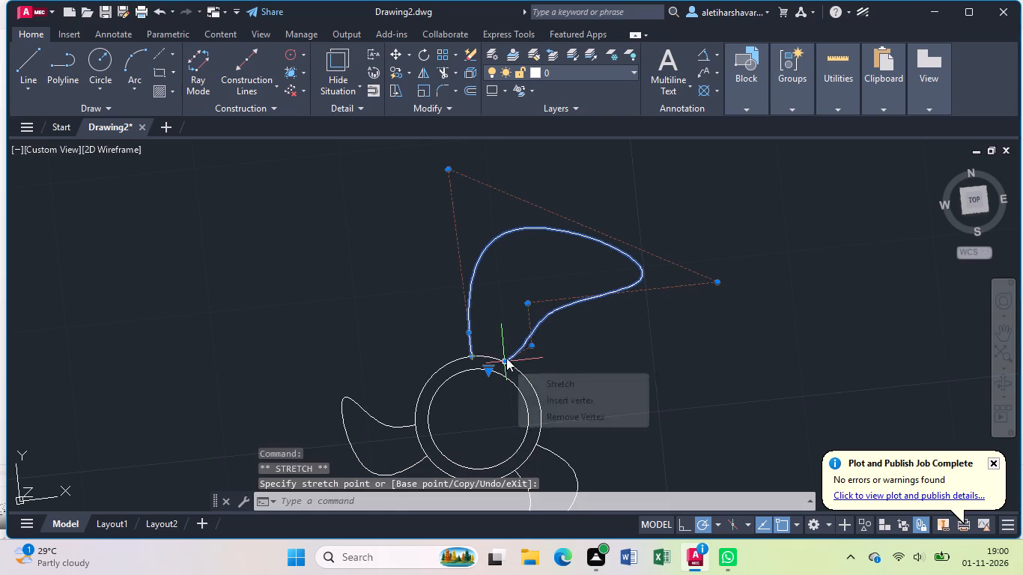
# Move the concave side's end point farther clockwise along the outer hub circle and stretch the concave vertex about 1.42 at 75°.
pyautogui.click(506, 358)
pyautogui.click(520, 373)
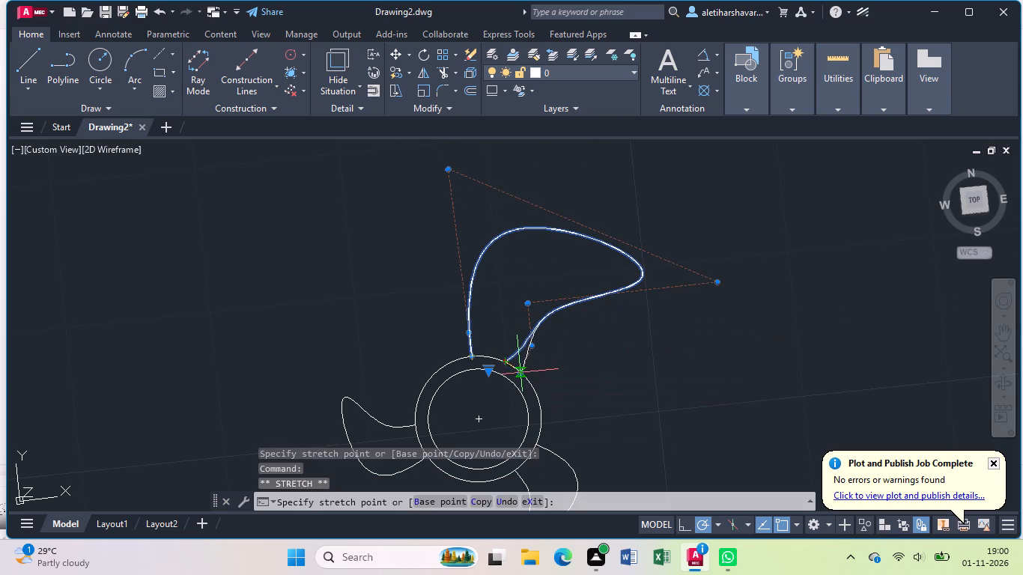
pyautogui.click(527, 304)
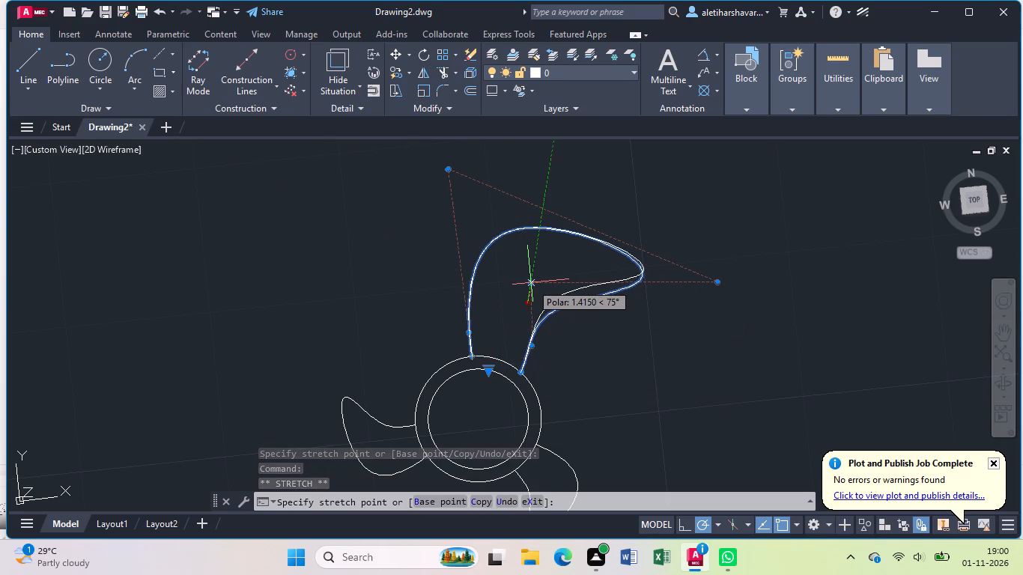
pyautogui.click(531, 283)
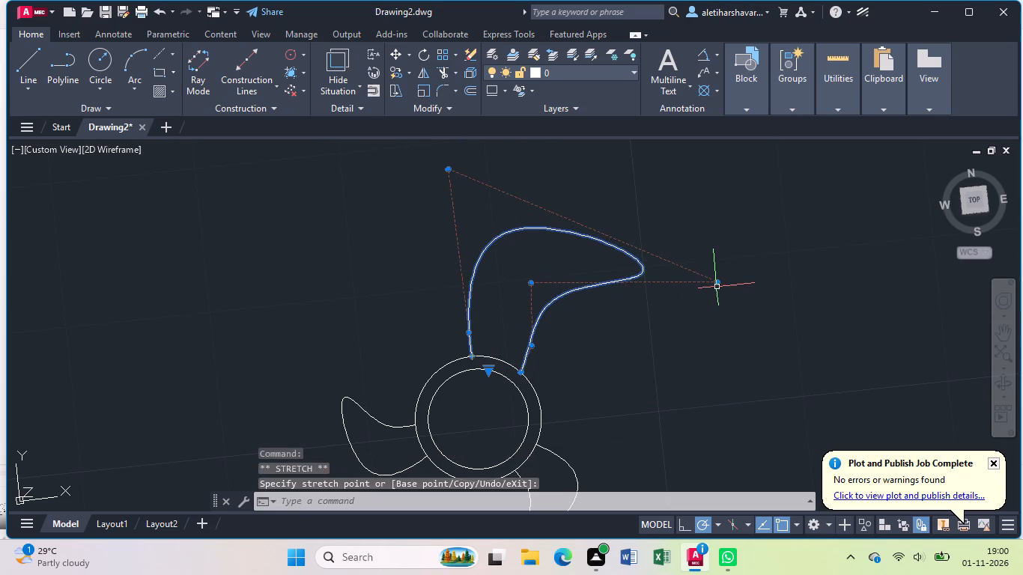
# Stretch the upper blade's tip vertex about 1.54 at 345° and move the concave vertex onto the blade's concave edge.
pyautogui.click(720, 284)
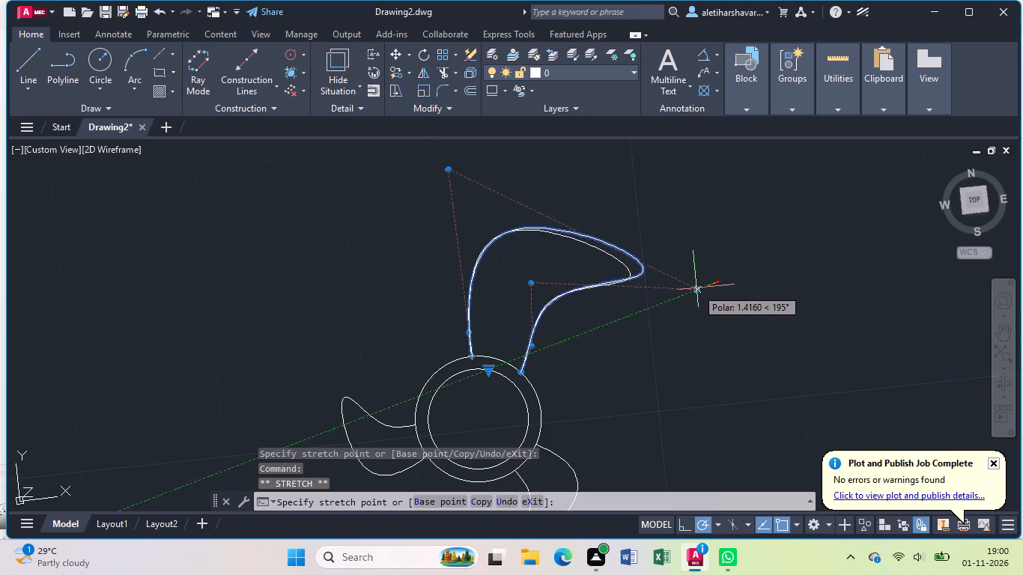
pyautogui.click(739, 288)
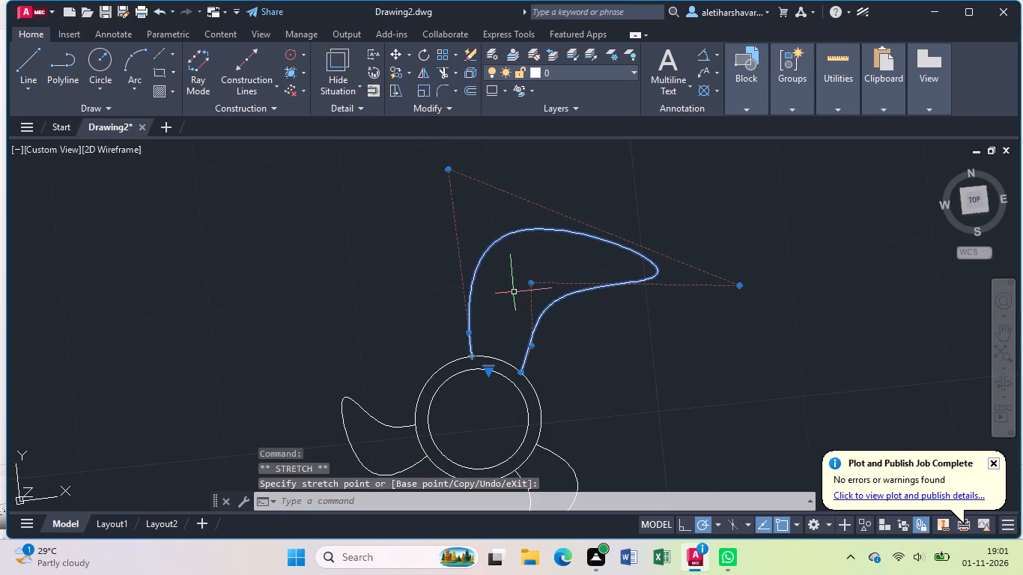
pyautogui.click(530, 285)
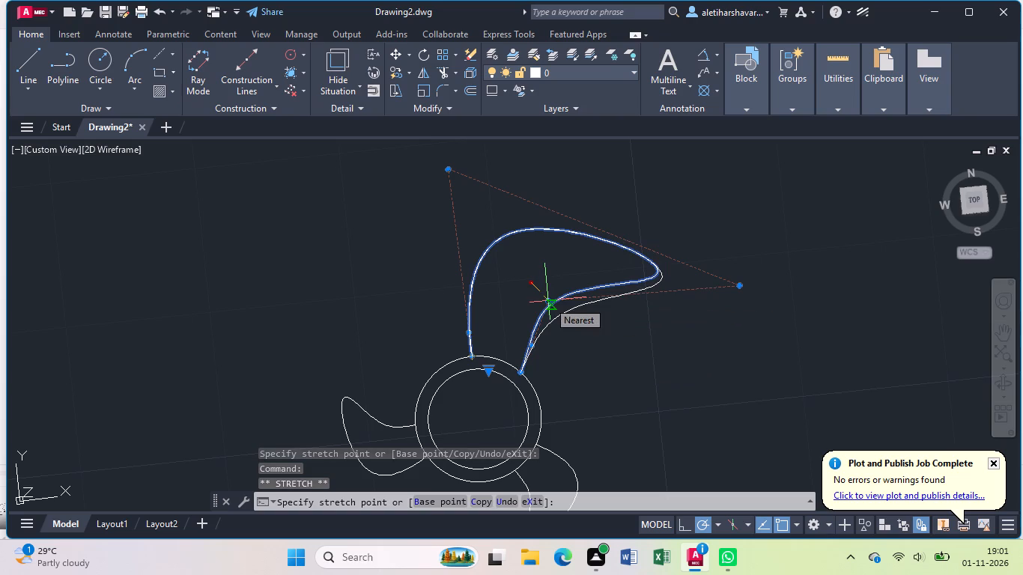
pyautogui.click(548, 301)
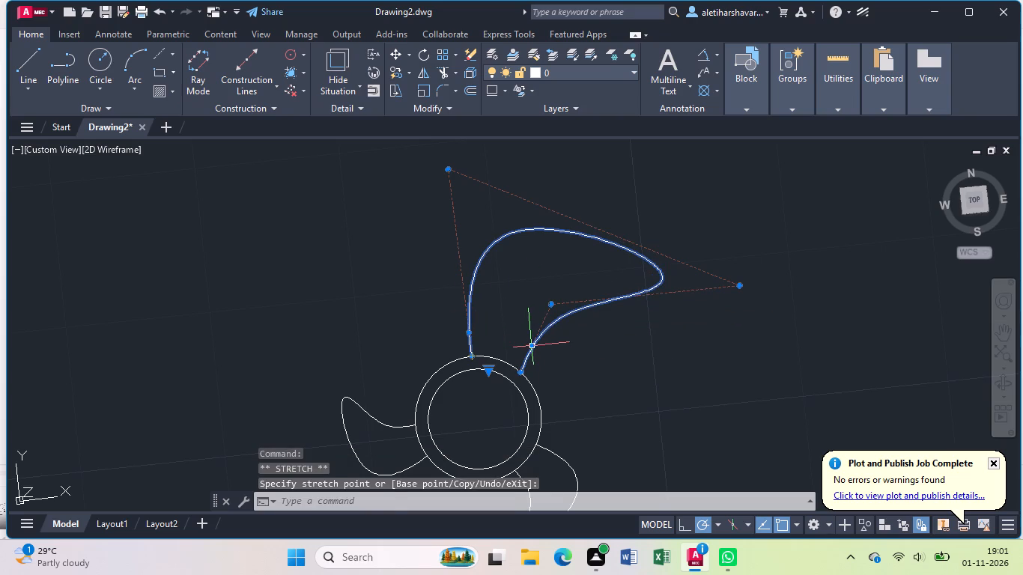
# Stretch the vertex nearest the concave side's end about 1.38 at 150°.
pyautogui.click(530, 344)
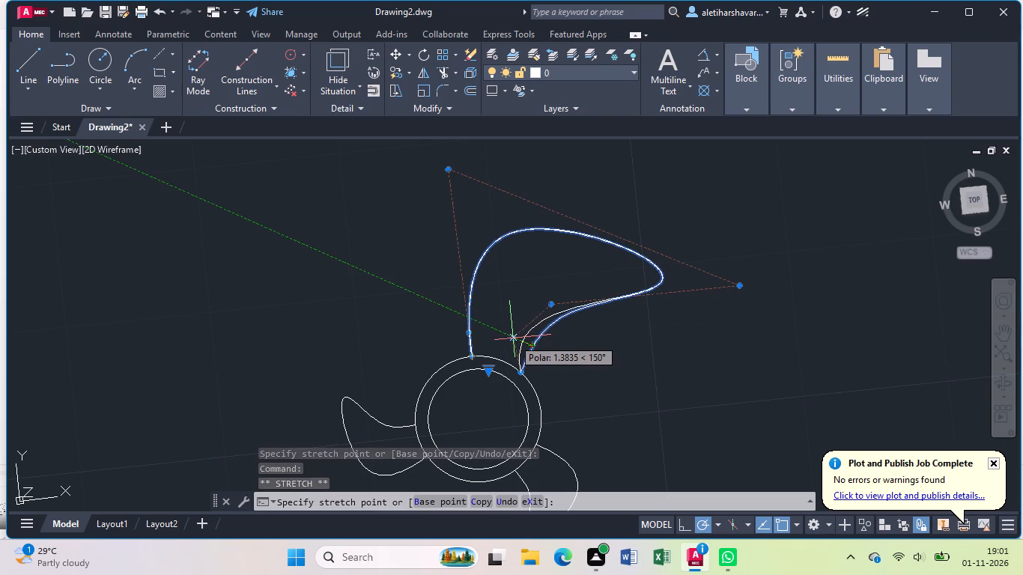
pyautogui.click(513, 338)
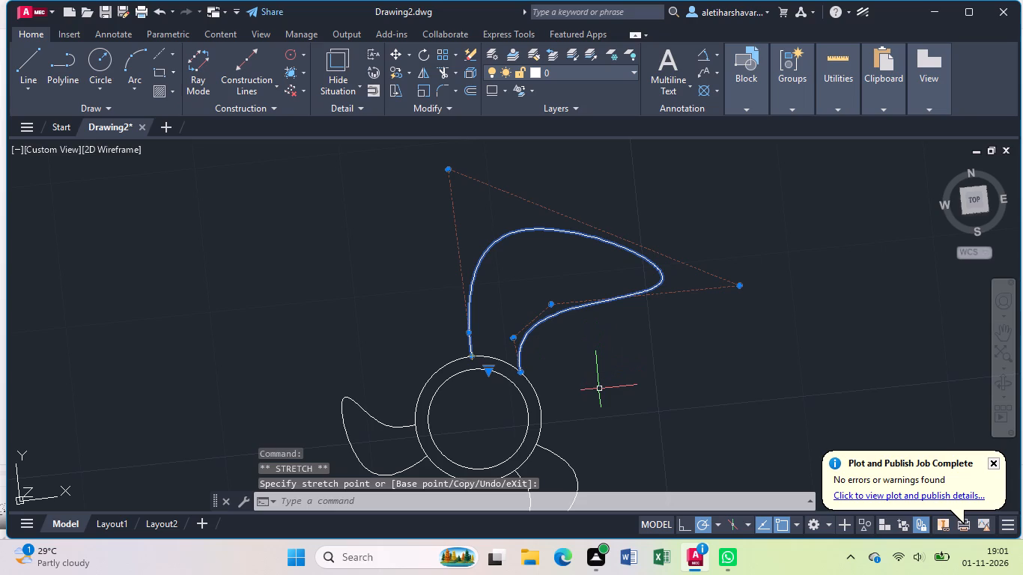
pyautogui.press('Return')
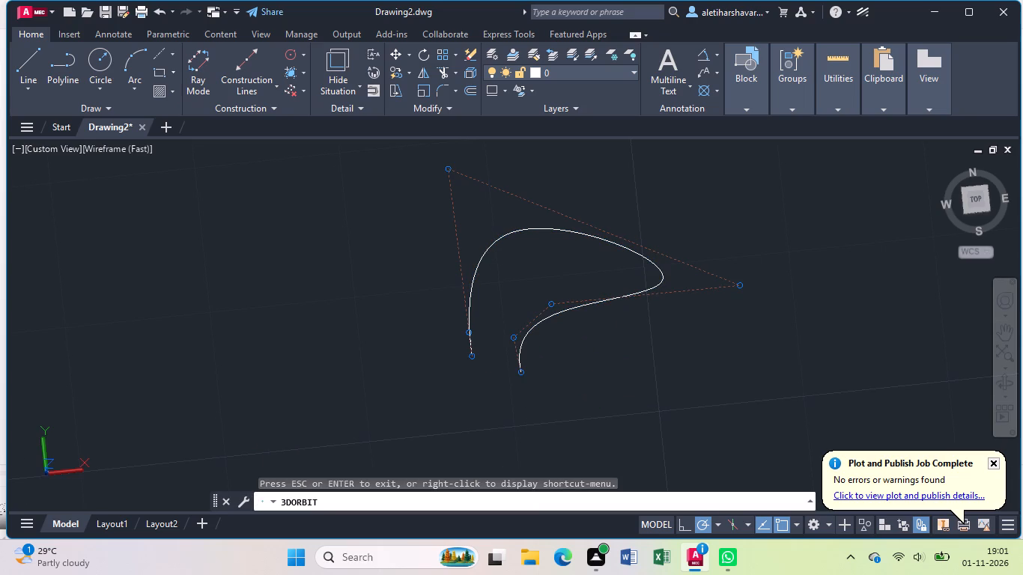
# Polar-array the reshaped upper blade spline around the hub centre with 3 items over 360°.
pyautogui.scroll(-3, 568, 401)
pyautogui.moveTo(566, 389); pyautogui.dragTo(549, 329, button='middle')
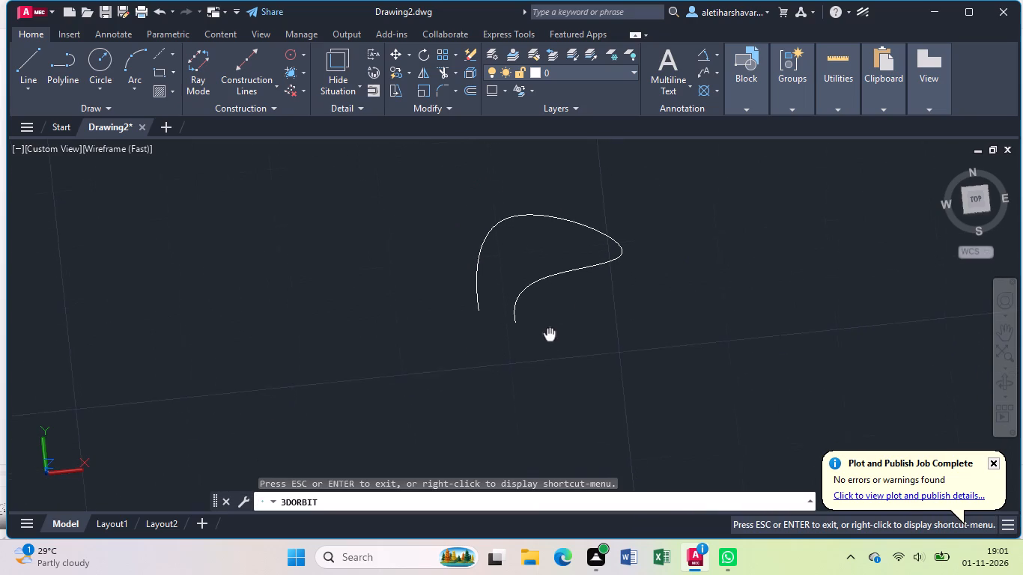
pyautogui.moveTo(549, 329); pyautogui.dragTo(547, 327, button='middle')
pyautogui.press('Escape')
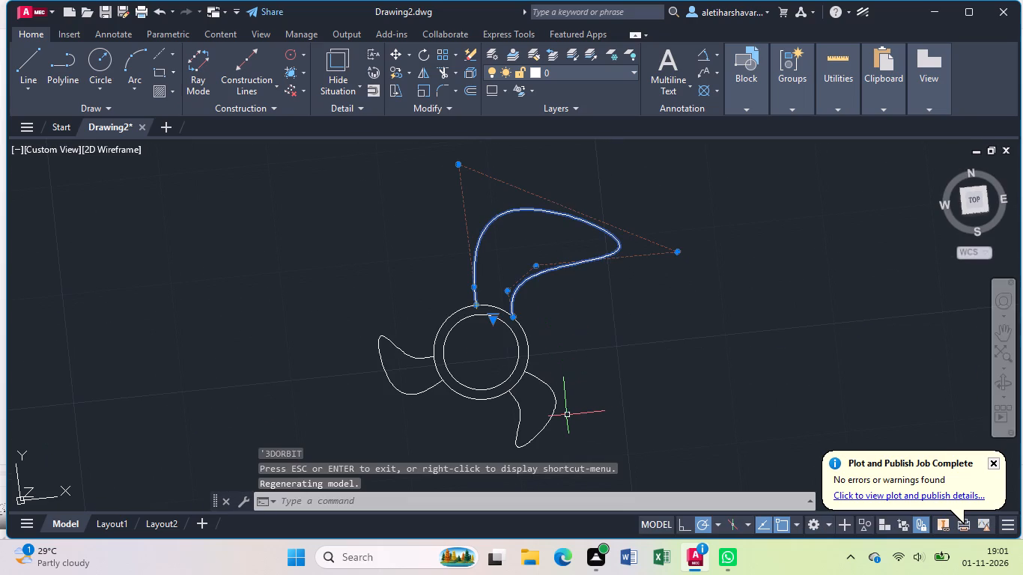
pyautogui.click(567, 415)
pyautogui.click(583, 398)
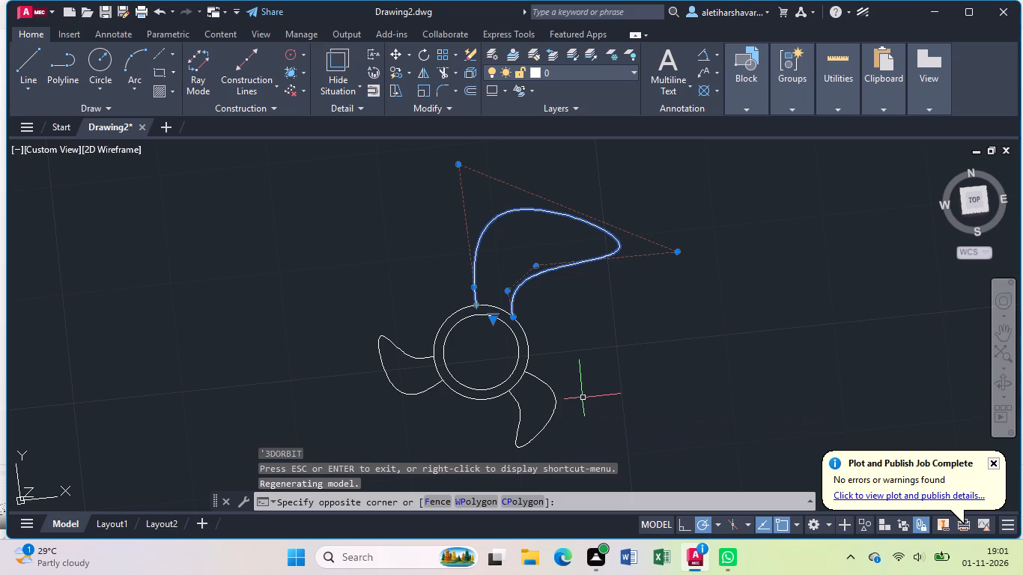
pyautogui.write('arr')
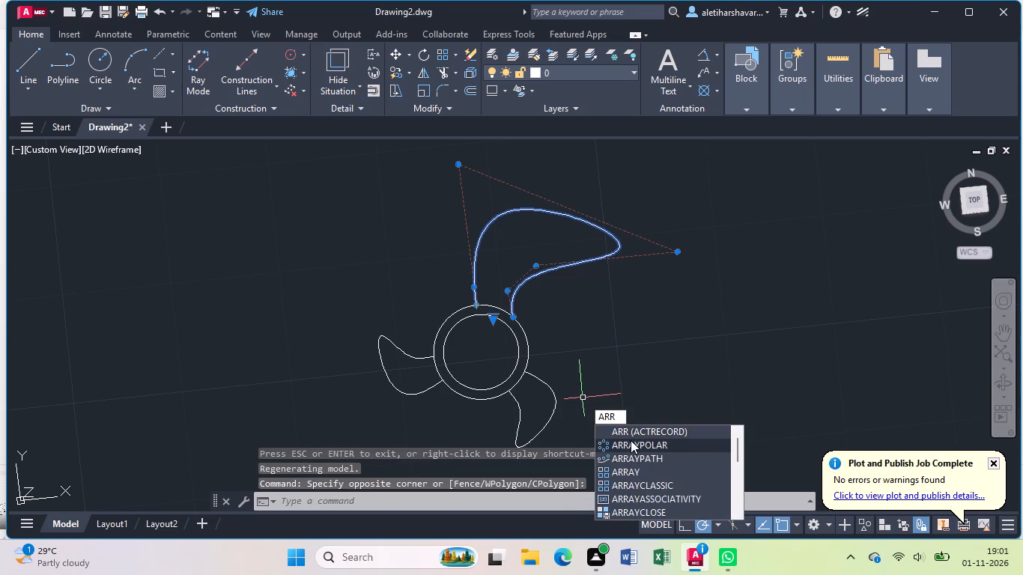
pyautogui.click(631, 440)
pyautogui.click(479, 352)
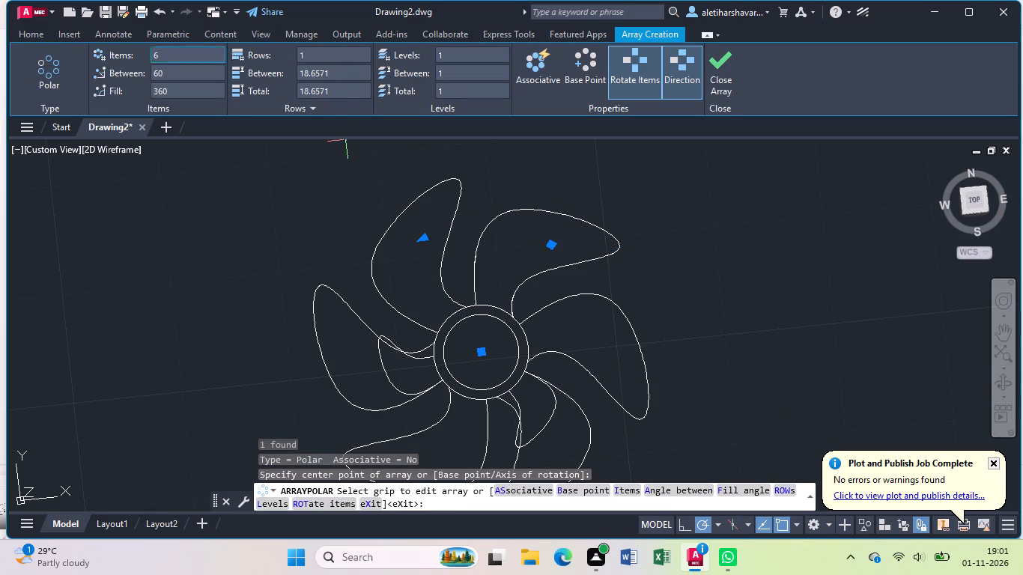
pyautogui.click(220, 54)
pyautogui.press('BackSpace')
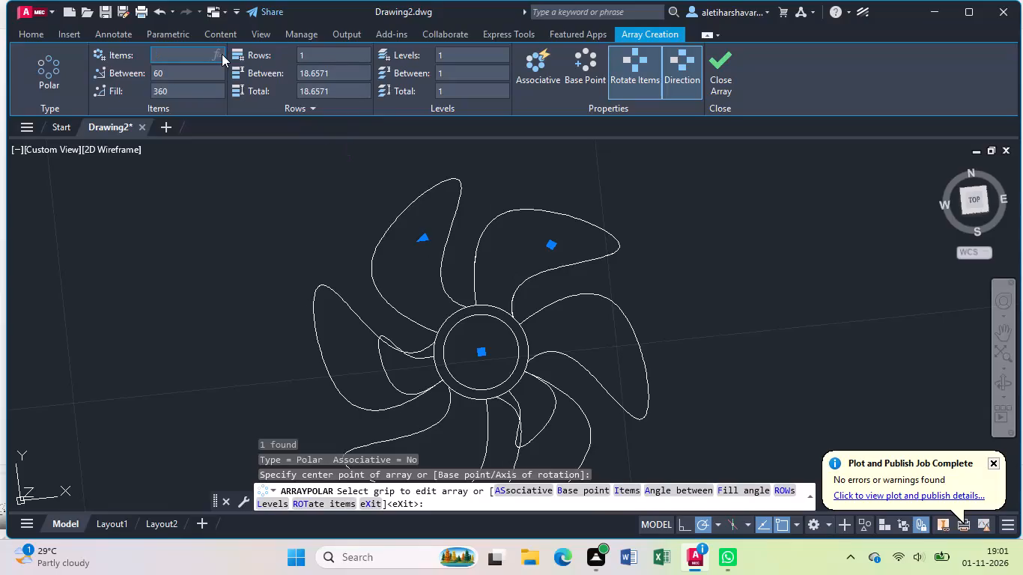
pyautogui.press('3')
pyautogui.press('Return')
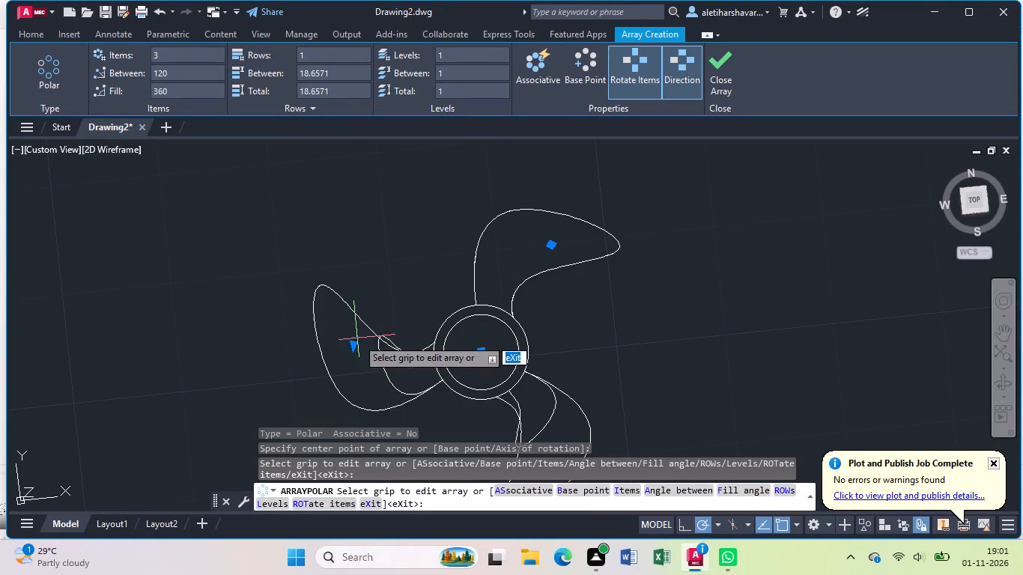
pyautogui.click(390, 382)
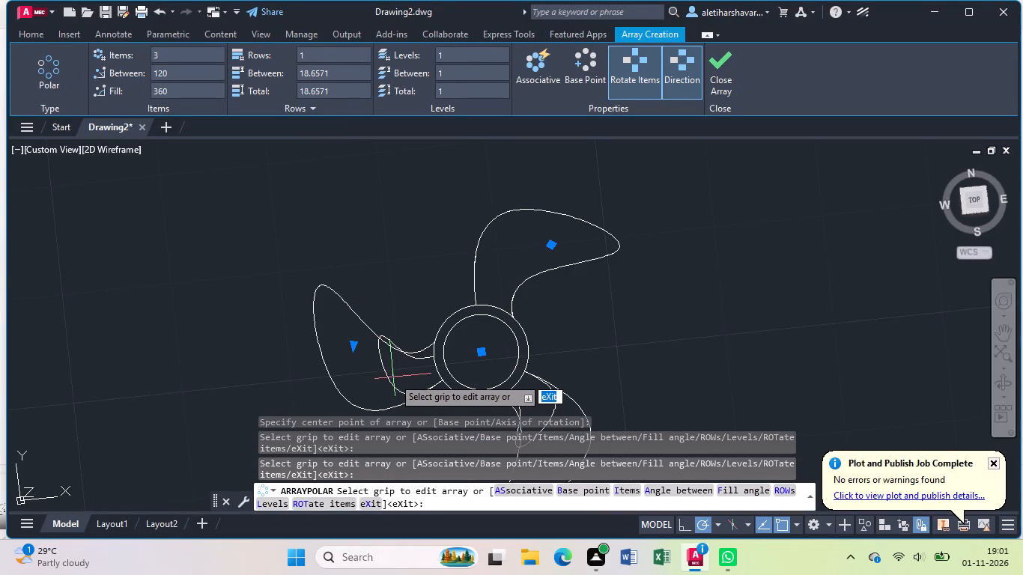
pyautogui.click(393, 377)
pyautogui.press('Escape')
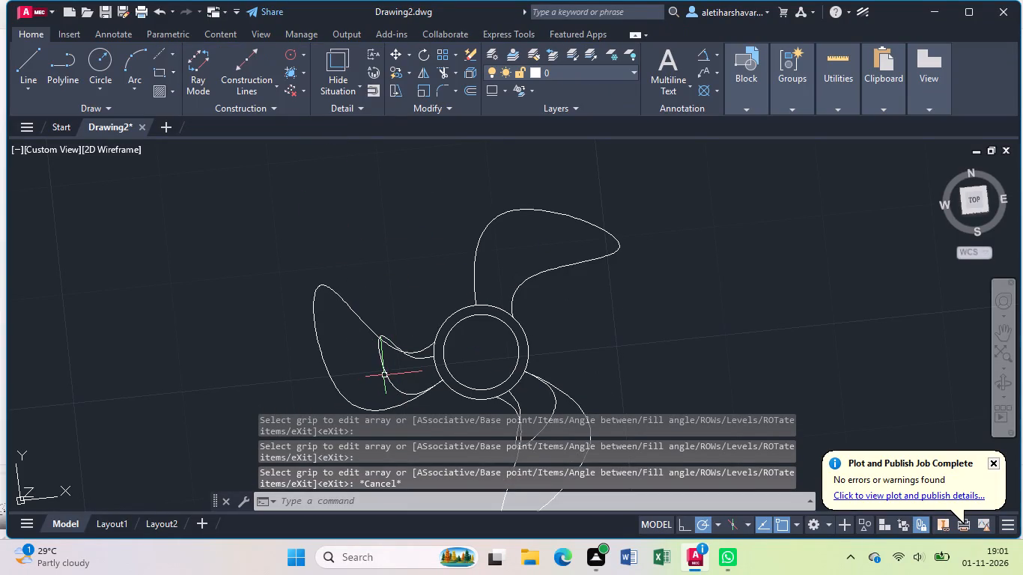
# Delete the two old smaller blades that overlap the new arrayed blades.
pyautogui.click(386, 375)
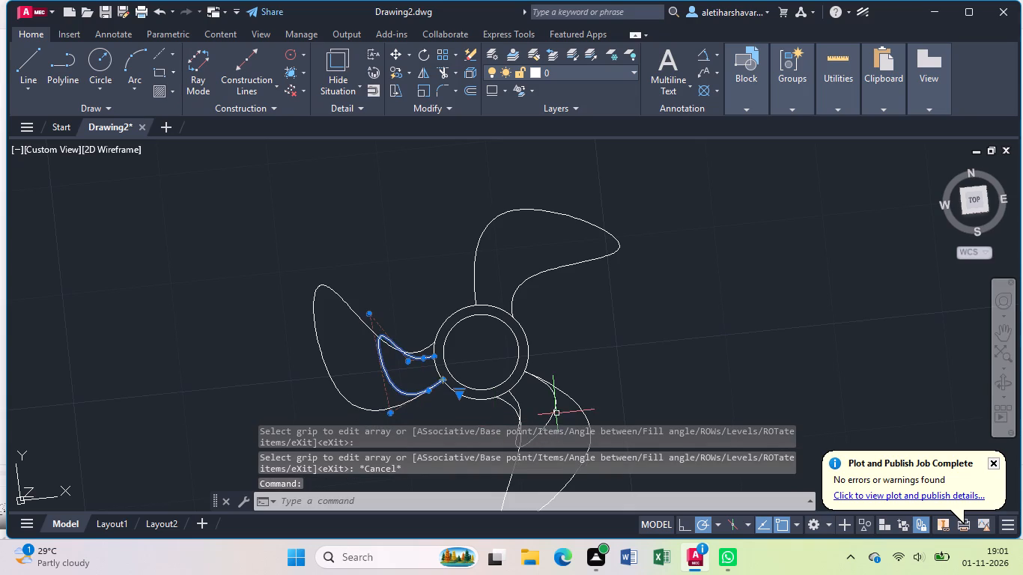
pyautogui.click(554, 410)
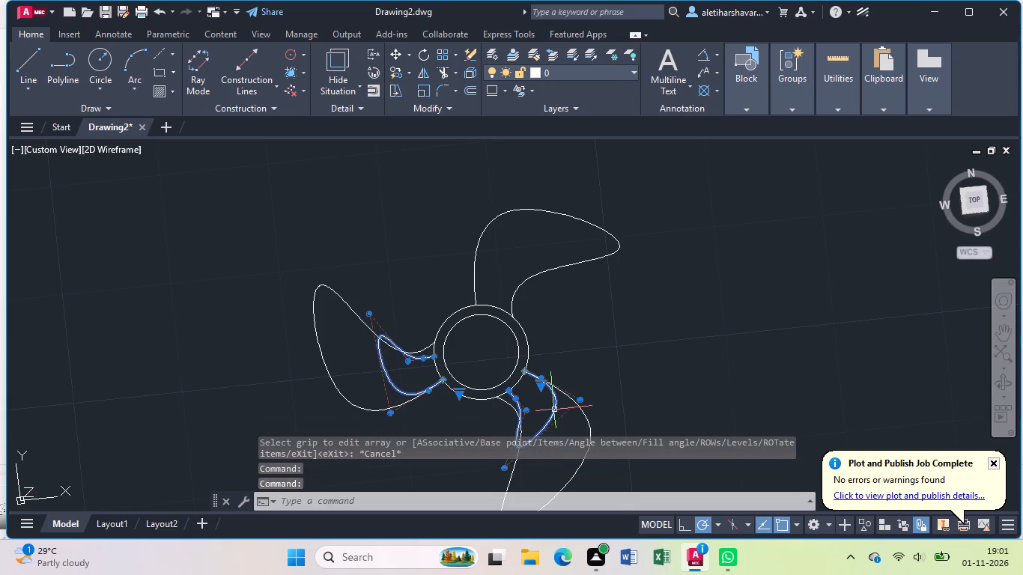
pyautogui.press('Delete')
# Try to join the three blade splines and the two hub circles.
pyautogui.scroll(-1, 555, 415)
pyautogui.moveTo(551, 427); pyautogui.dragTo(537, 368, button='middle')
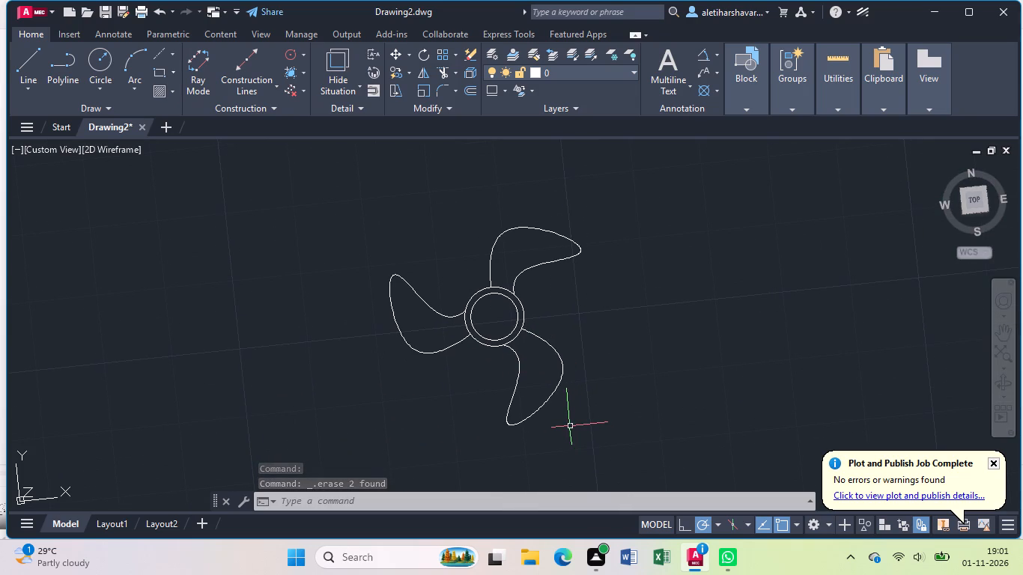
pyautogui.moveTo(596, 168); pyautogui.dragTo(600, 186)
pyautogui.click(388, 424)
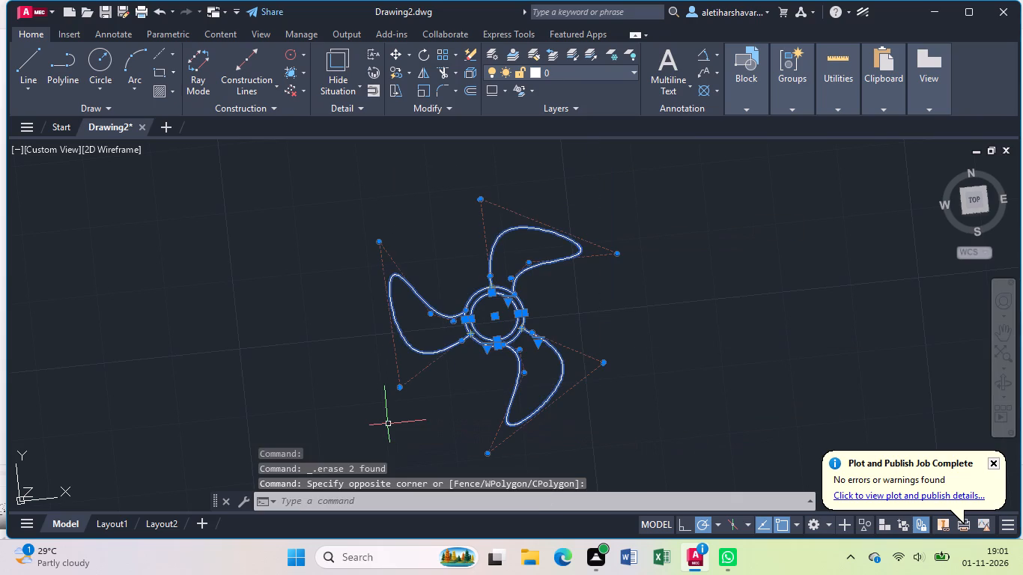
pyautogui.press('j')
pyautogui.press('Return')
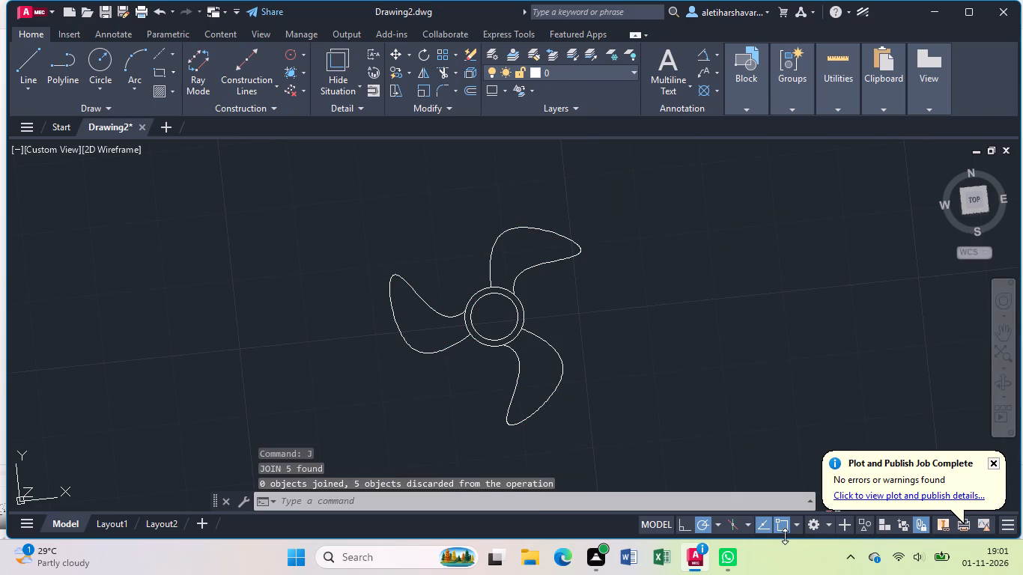
# Switch the workspace to 3D Modeling.
pyautogui.click(832, 525)
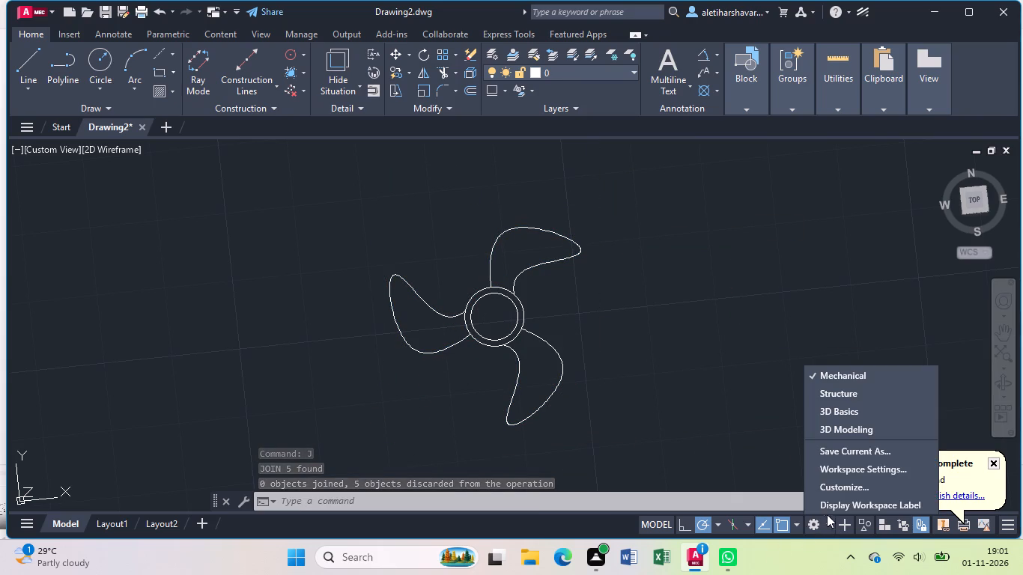
pyautogui.click(839, 425)
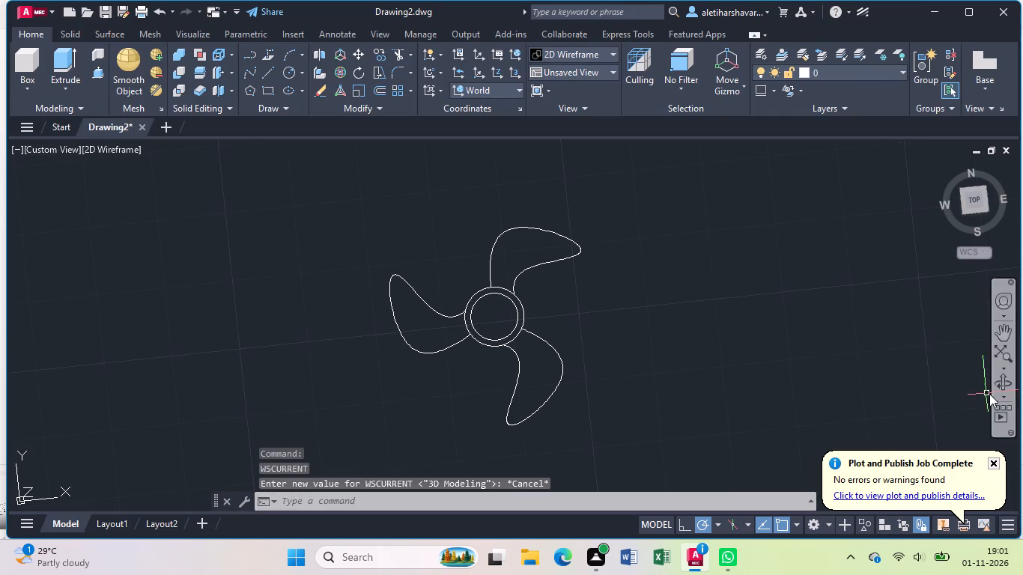
# Presspull the ring between the two hub circles downward by 4.2 in a tilted 3D view.
pyautogui.click(1007, 384)
pyautogui.moveTo(692, 417); pyautogui.dragTo(677, 378)
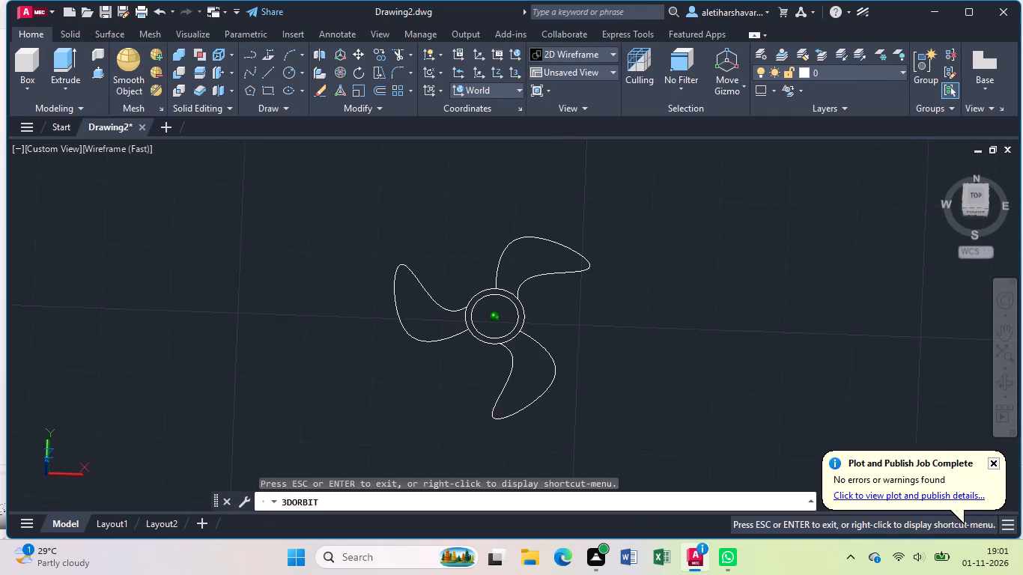
pyautogui.moveTo(677, 378); pyautogui.dragTo(642, 311)
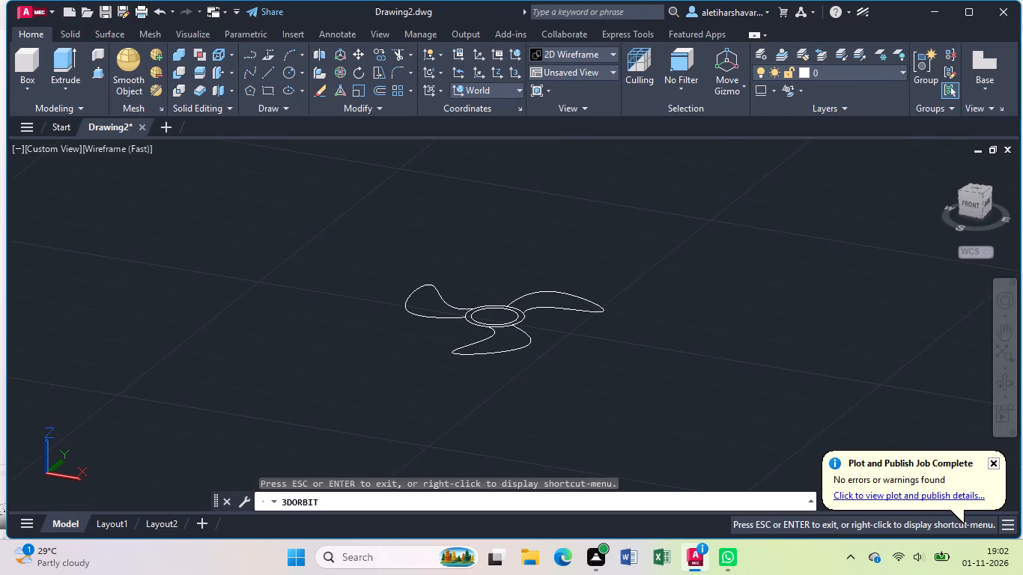
pyautogui.press('Escape')
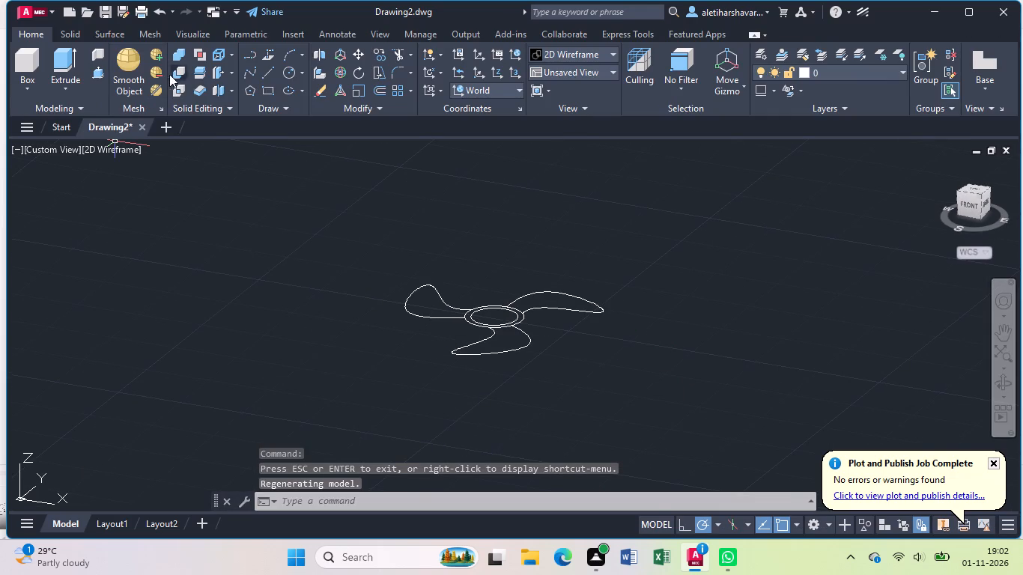
pyautogui.click(101, 70)
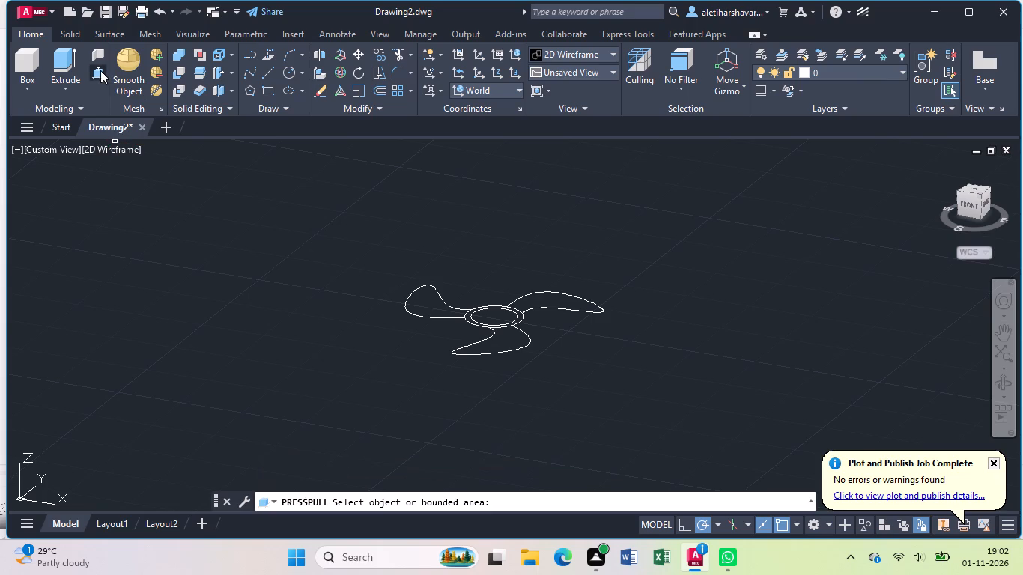
pyautogui.click(523, 315)
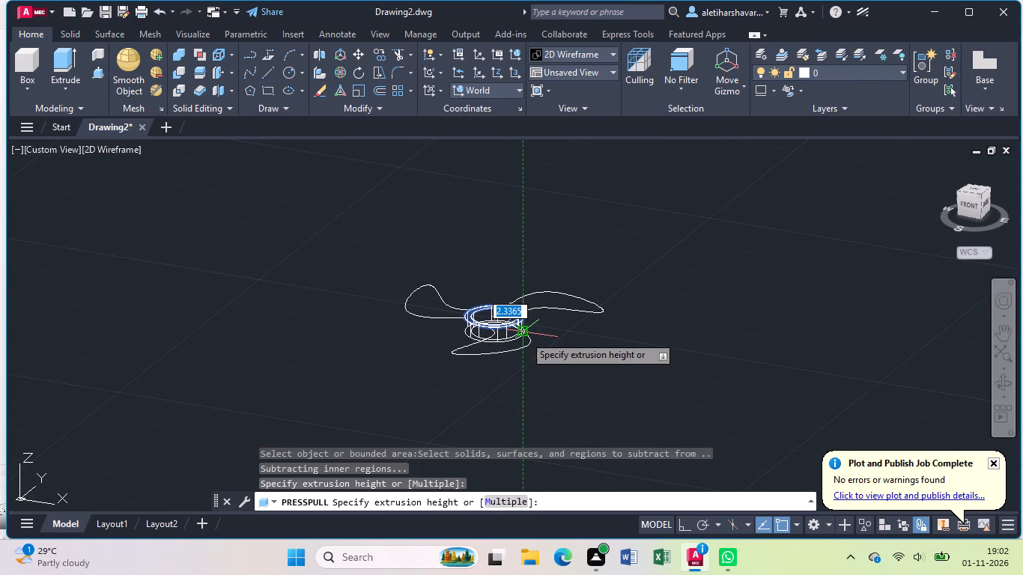
pyautogui.press('4')
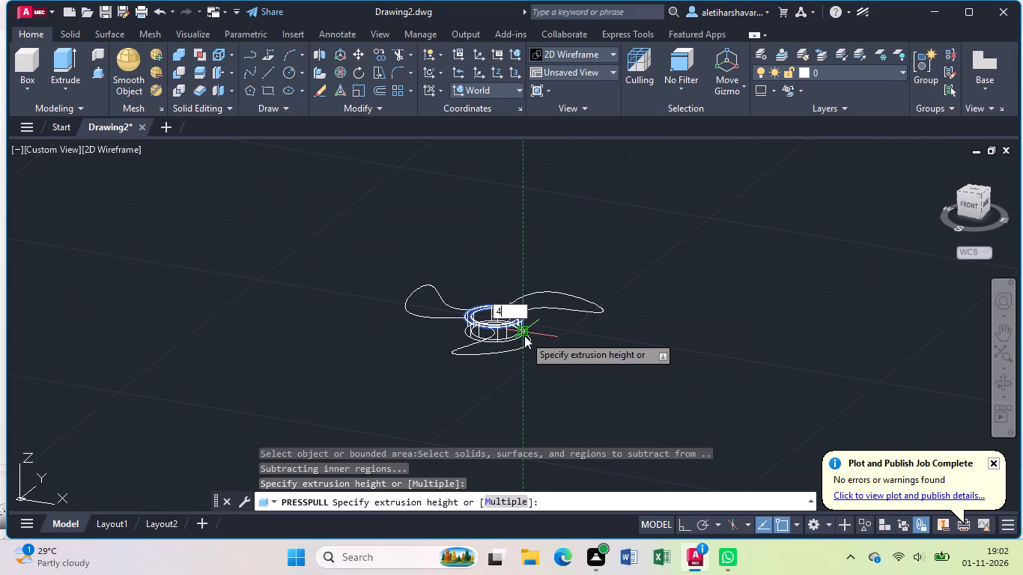
pyautogui.press('.')
pyautogui.press('3')
pyautogui.press('BackSpace')
pyautogui.press('2')
pyautogui.press('Return')
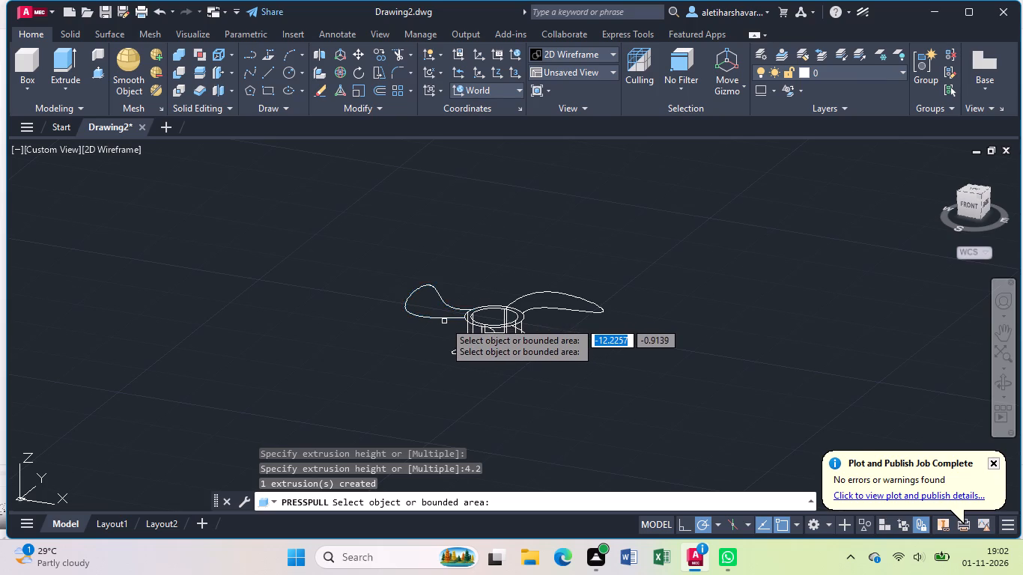
pyautogui.scroll(3, 444, 321)
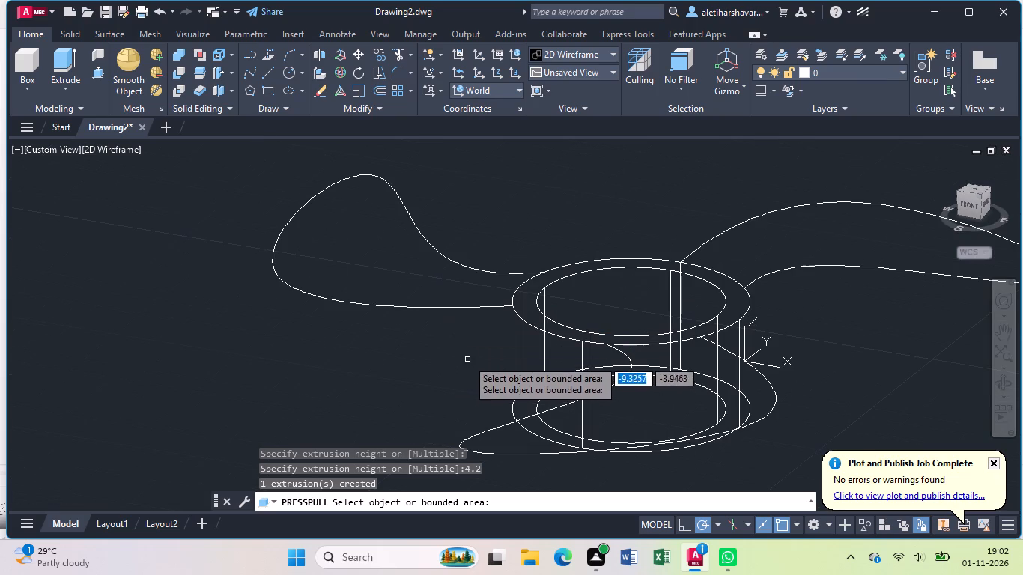
pyautogui.scroll(1, 503, 318)
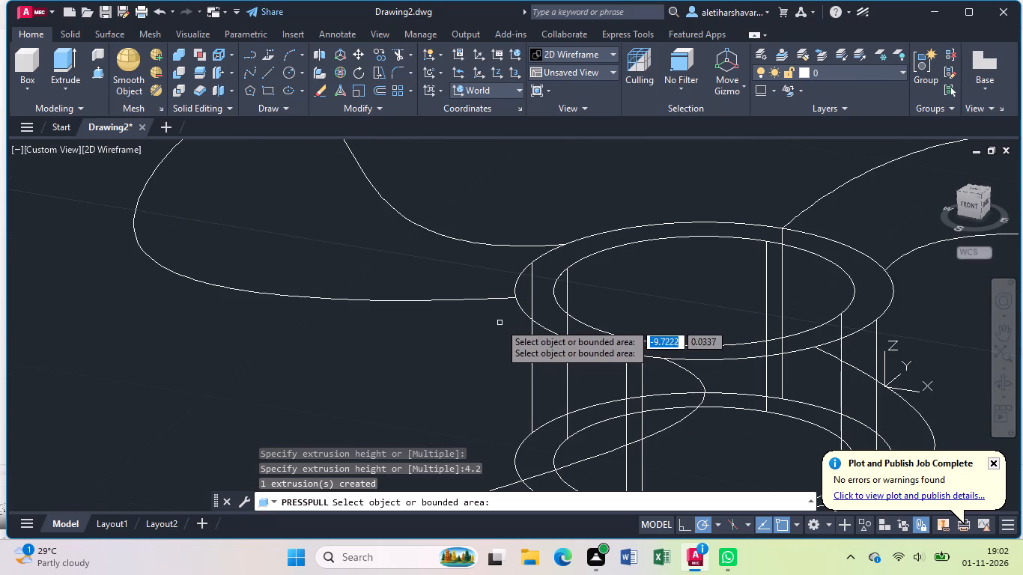
pyautogui.moveTo(488, 343); pyautogui.dragTo(485, 311, button='middle')
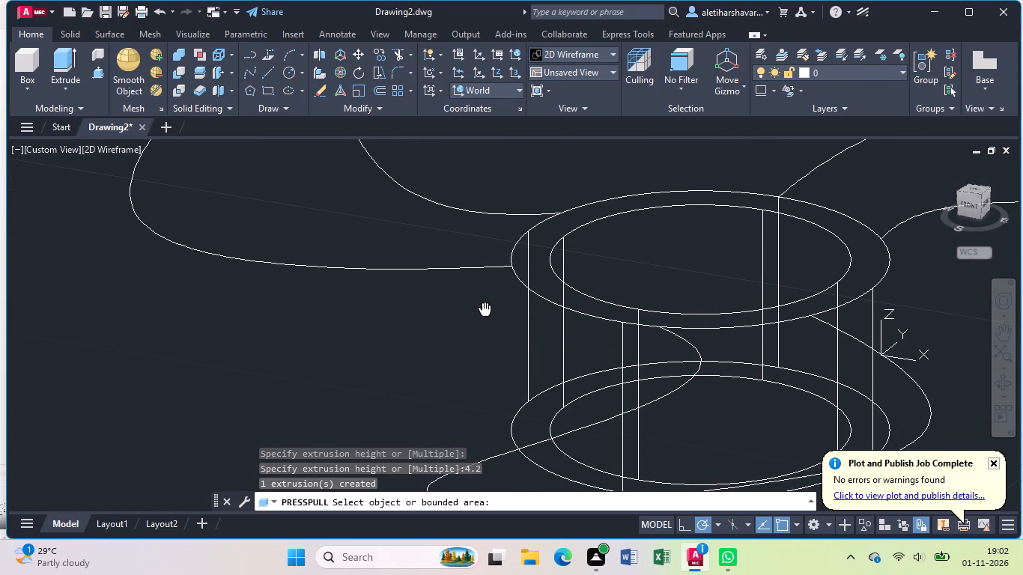
pyautogui.moveTo(485, 311); pyautogui.dragTo(485, 310, button='middle')
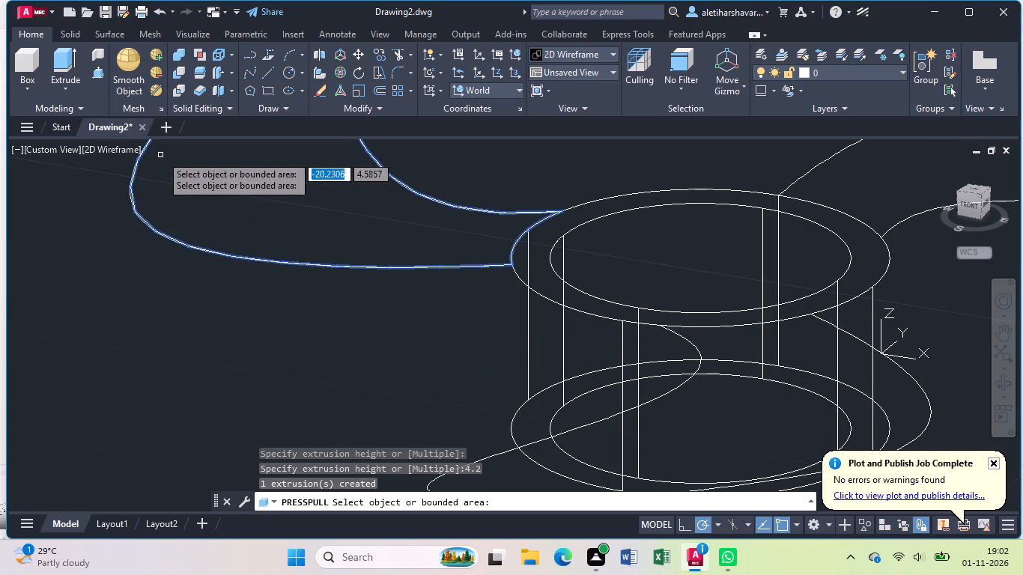
pyautogui.press('Escape')
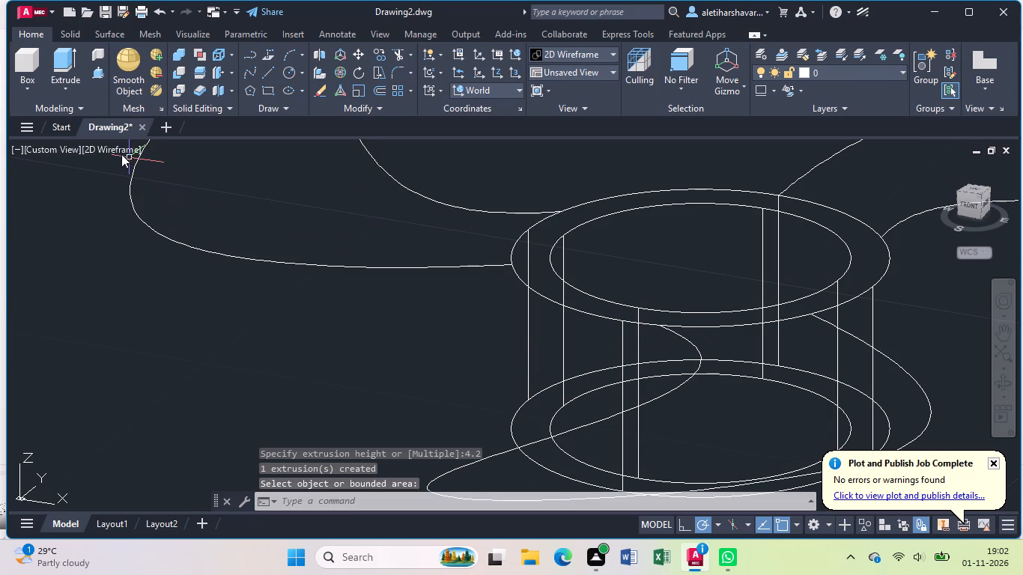
# Set the viewport's visual style to Shades of Gray.
pyautogui.click(124, 149)
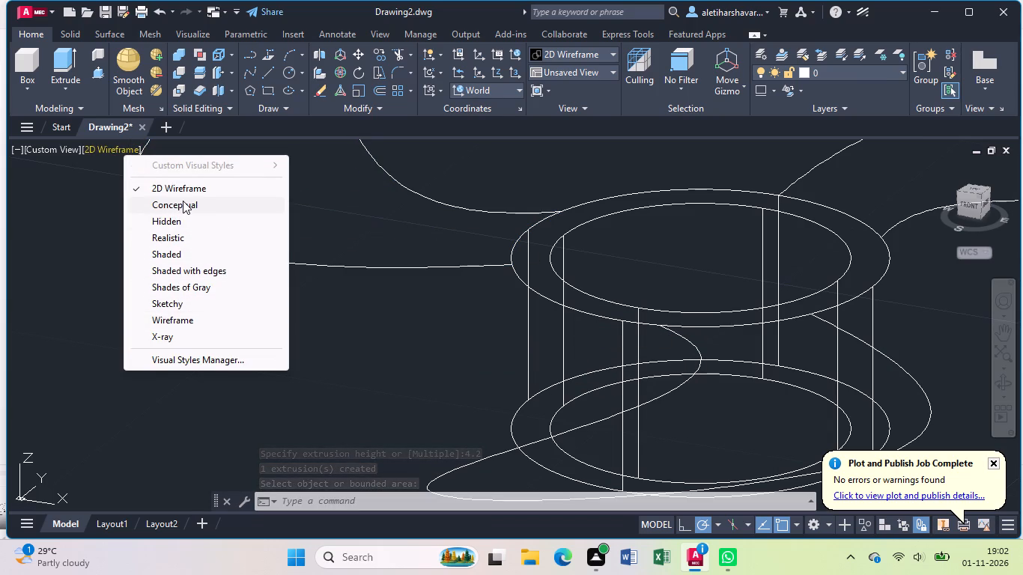
pyautogui.click(202, 285)
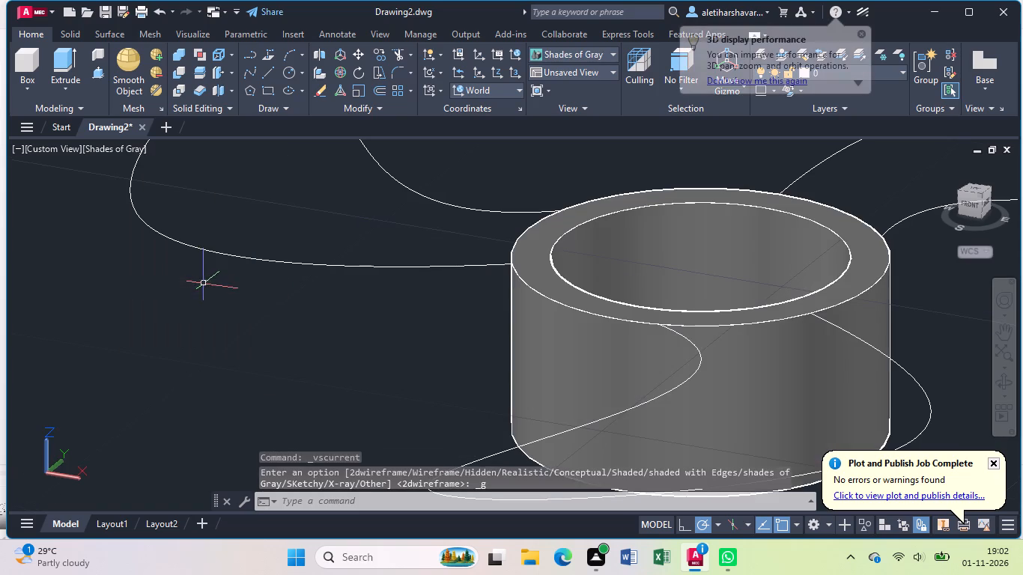
pyautogui.scroll(-1, 365, 353)
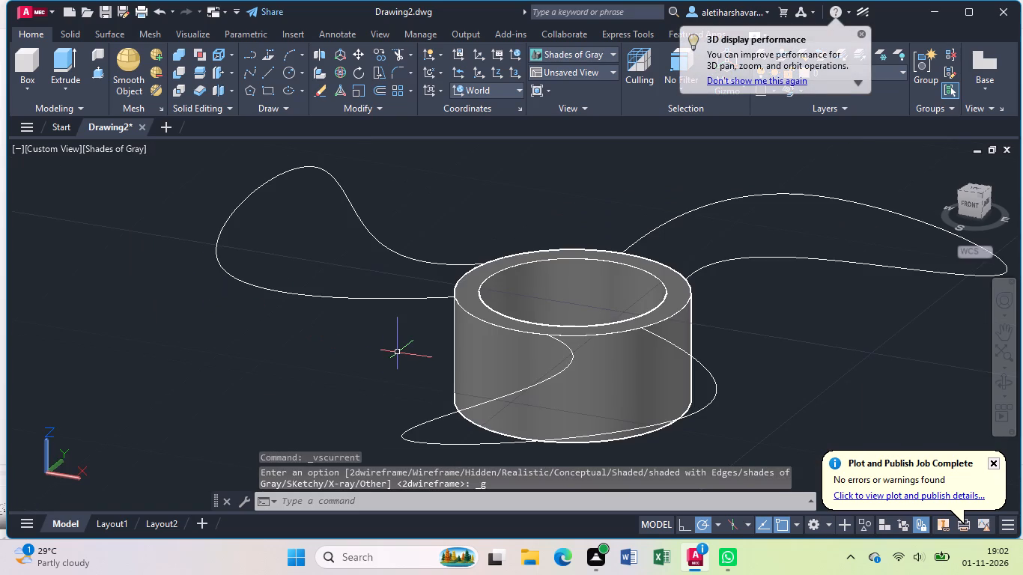
# Stretch the lower root end of the first blade spline straight down along the hub's outer wall, adjusting it in two moves.
pyautogui.click(438, 297)
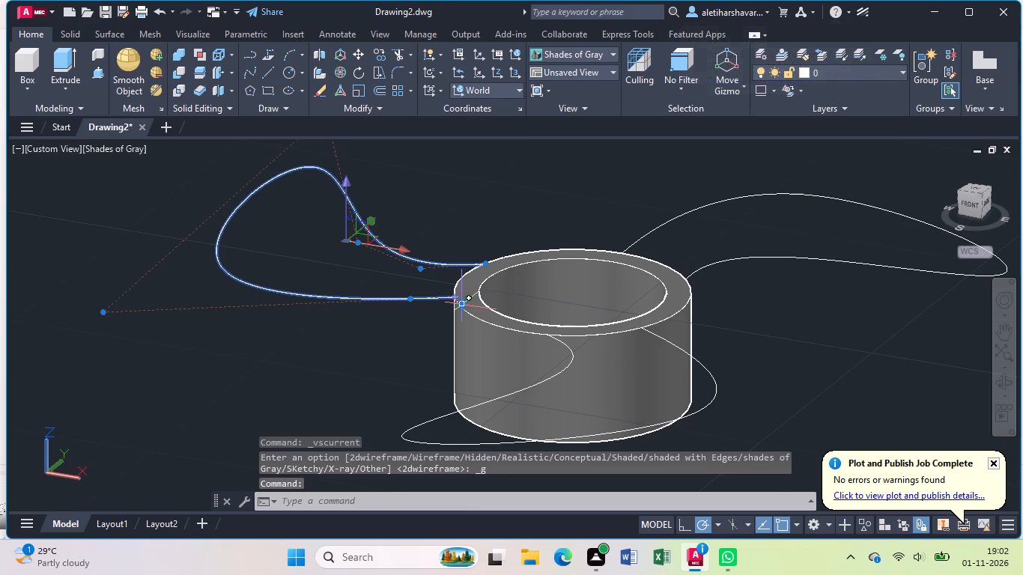
pyautogui.click(453, 299)
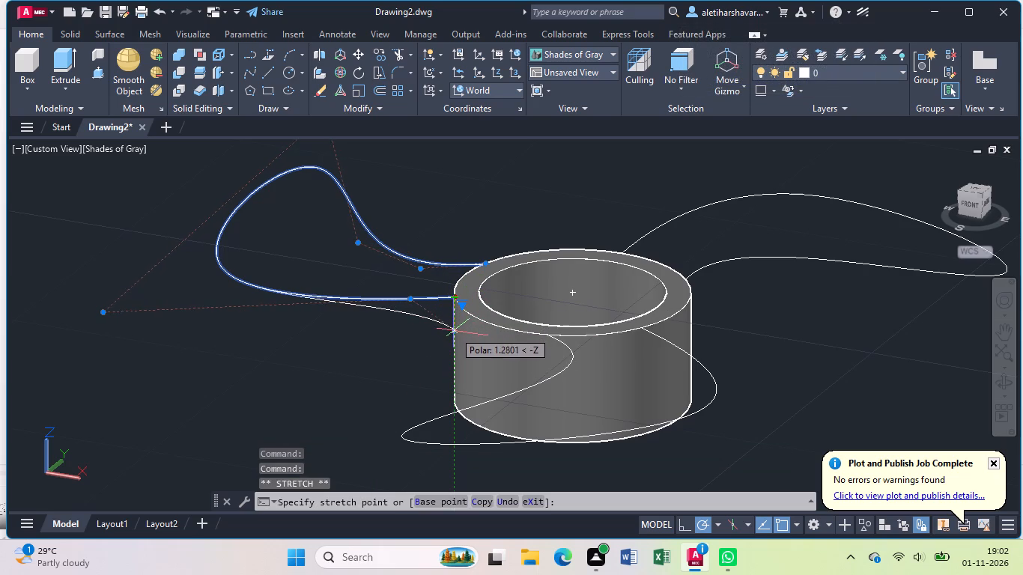
pyautogui.click(454, 336)
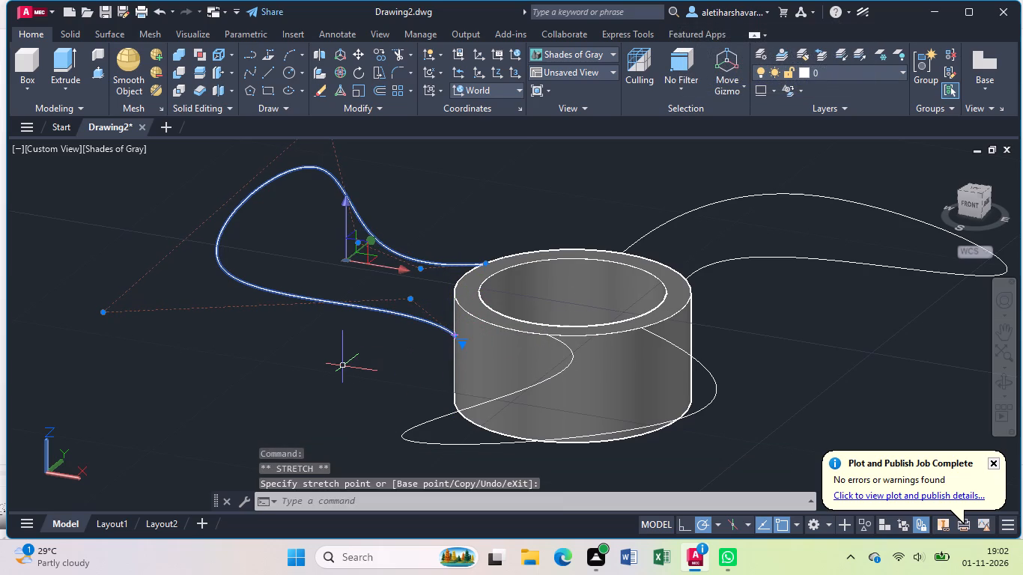
pyautogui.click(454, 338)
pyautogui.click(452, 349)
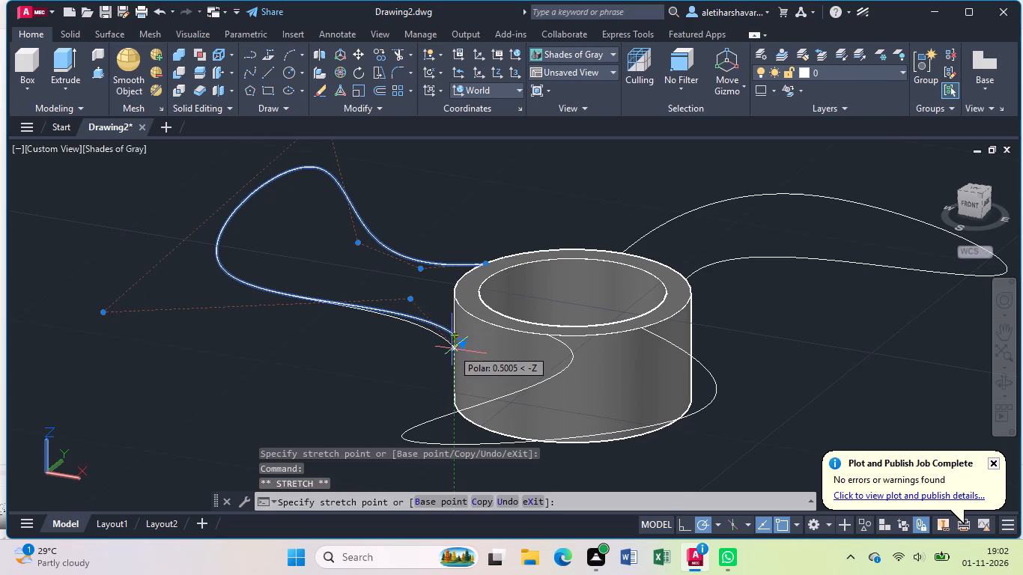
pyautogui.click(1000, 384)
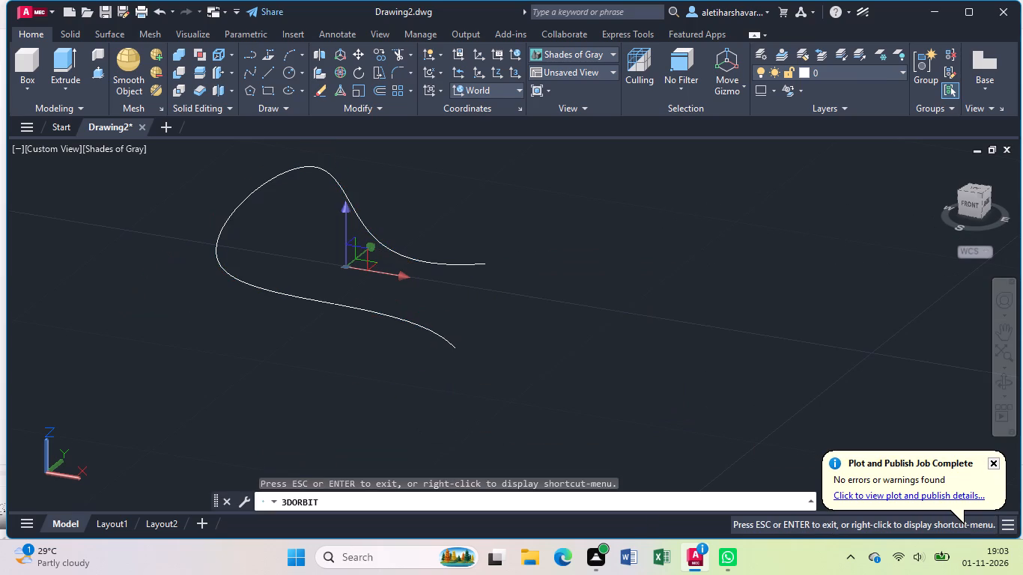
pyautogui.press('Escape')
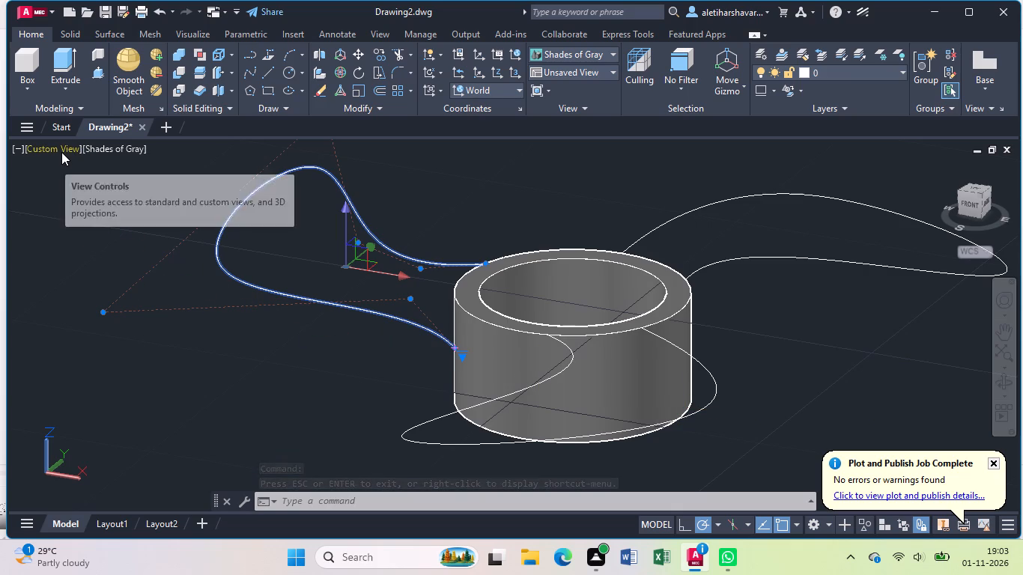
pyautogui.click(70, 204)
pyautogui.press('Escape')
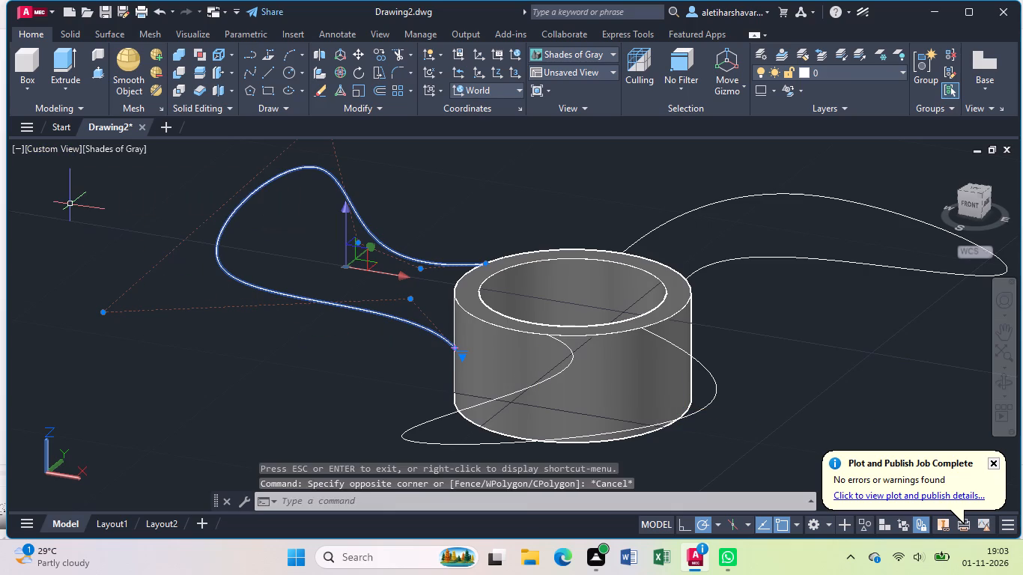
# Set the viewport's visual style to Shaded with edges.
pyautogui.click(119, 144)
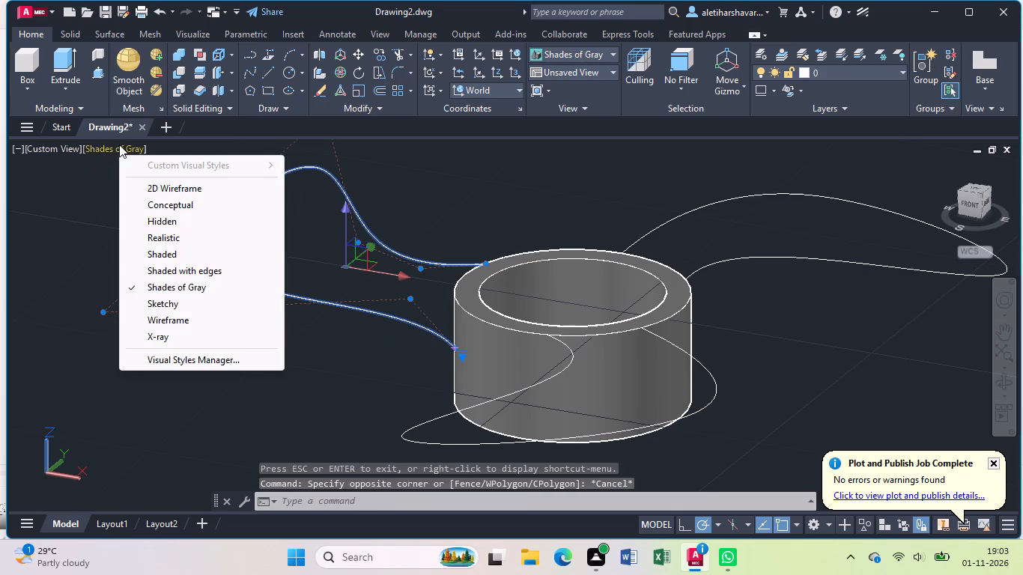
pyautogui.click(188, 272)
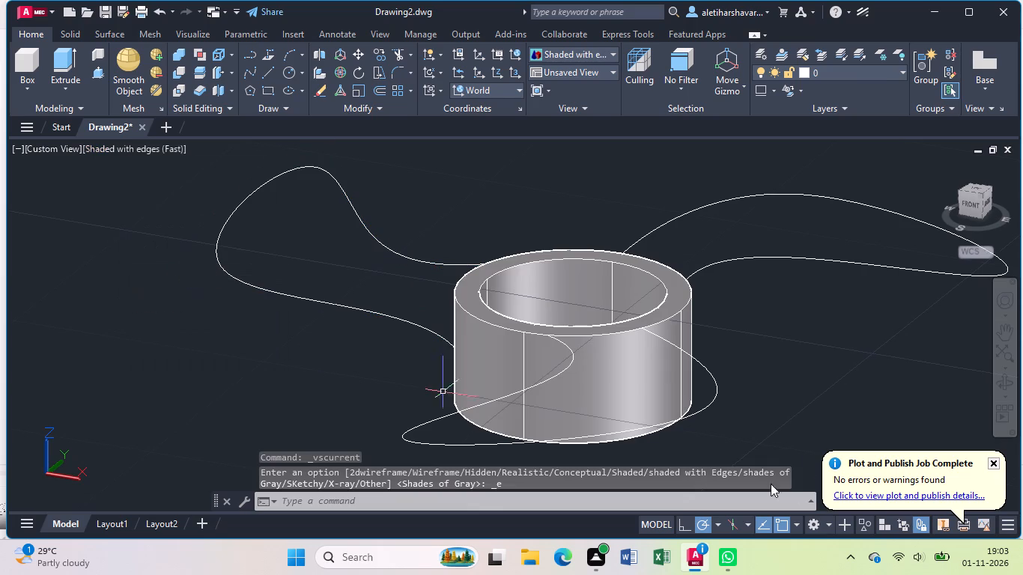
# Stretch the front root end of the second blade spline from the hub's top edge down to a lower point on the hub.
pyautogui.click(1004, 386)
pyautogui.moveTo(967, 390); pyautogui.dragTo(735, 401)
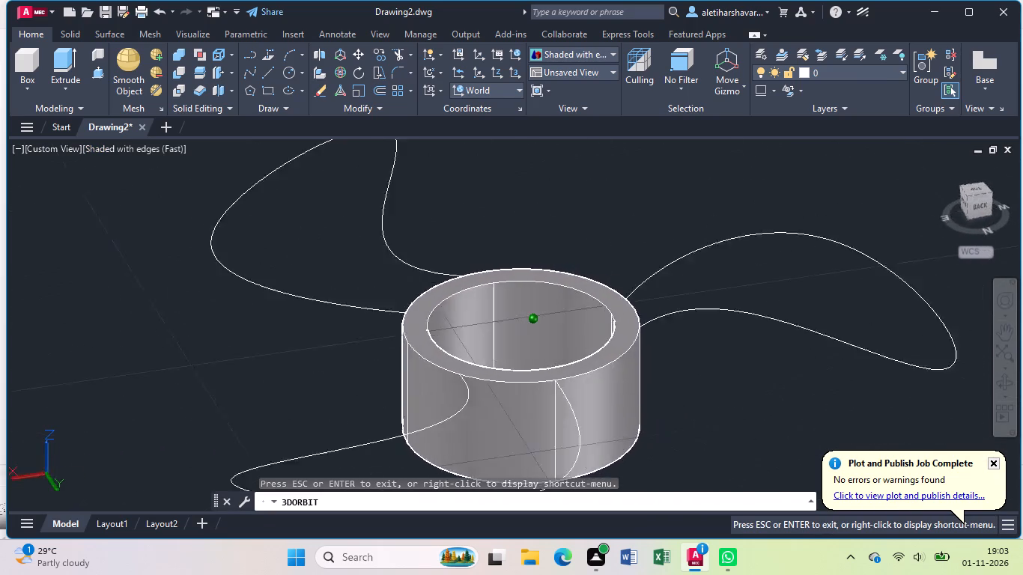
pyautogui.moveTo(735, 401); pyautogui.dragTo(610, 363)
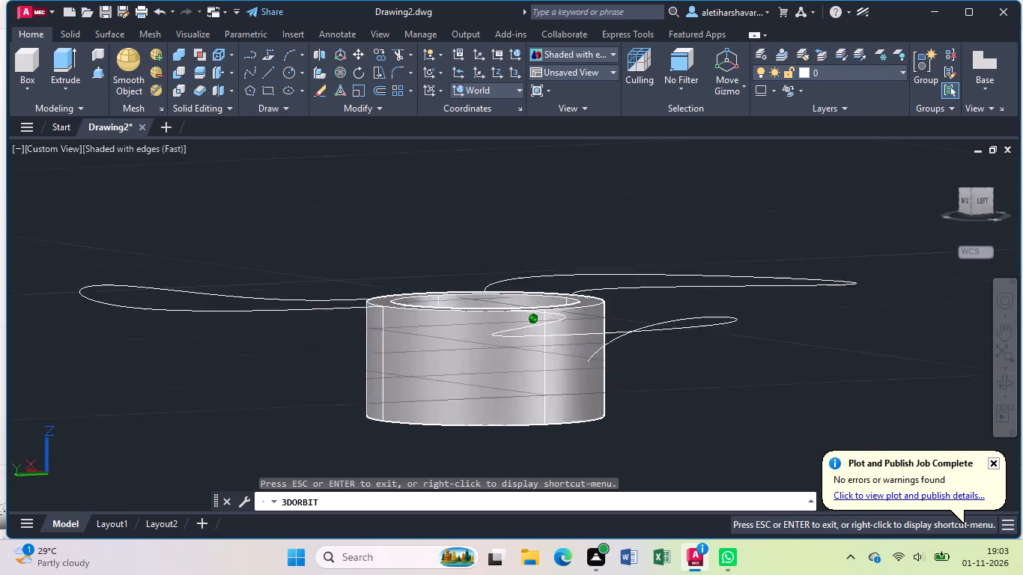
pyautogui.moveTo(610, 363); pyautogui.dragTo(469, 398)
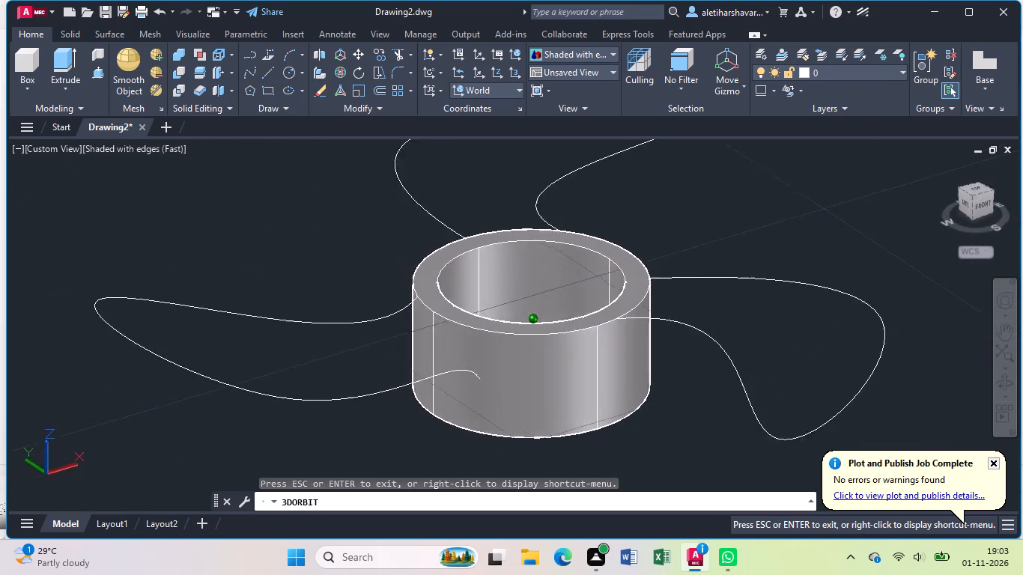
pyautogui.moveTo(469, 398); pyautogui.dragTo(374, 380)
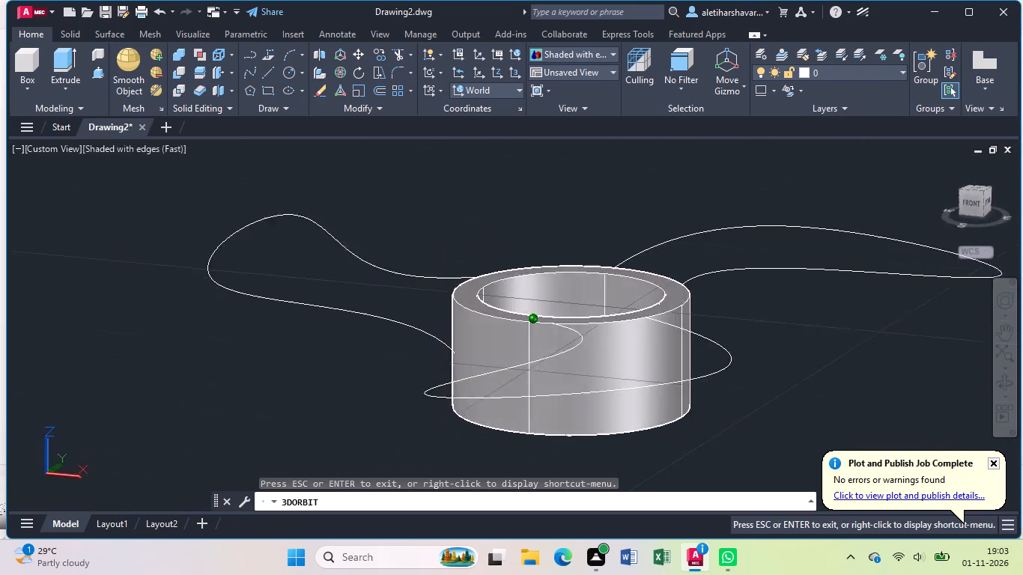
pyautogui.moveTo(374, 380); pyautogui.dragTo(363, 432)
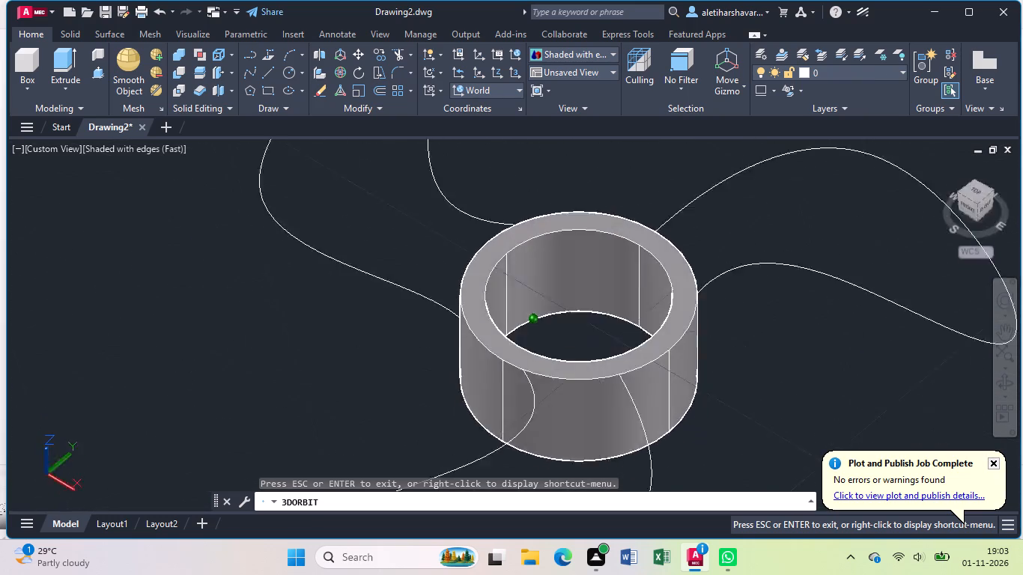
pyautogui.moveTo(363, 432); pyautogui.dragTo(397, 416)
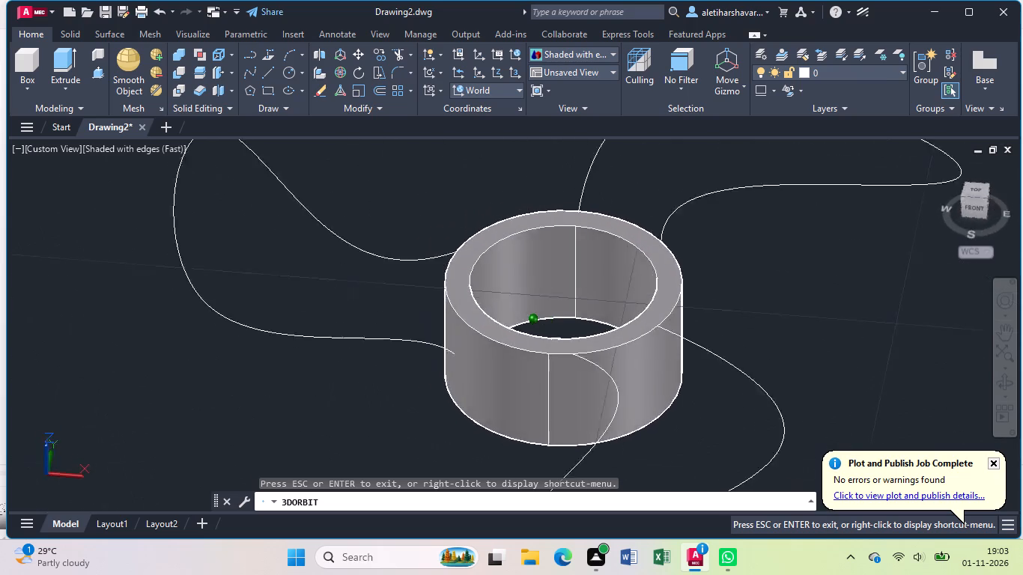
pyautogui.moveTo(397, 416); pyautogui.dragTo(249, 387)
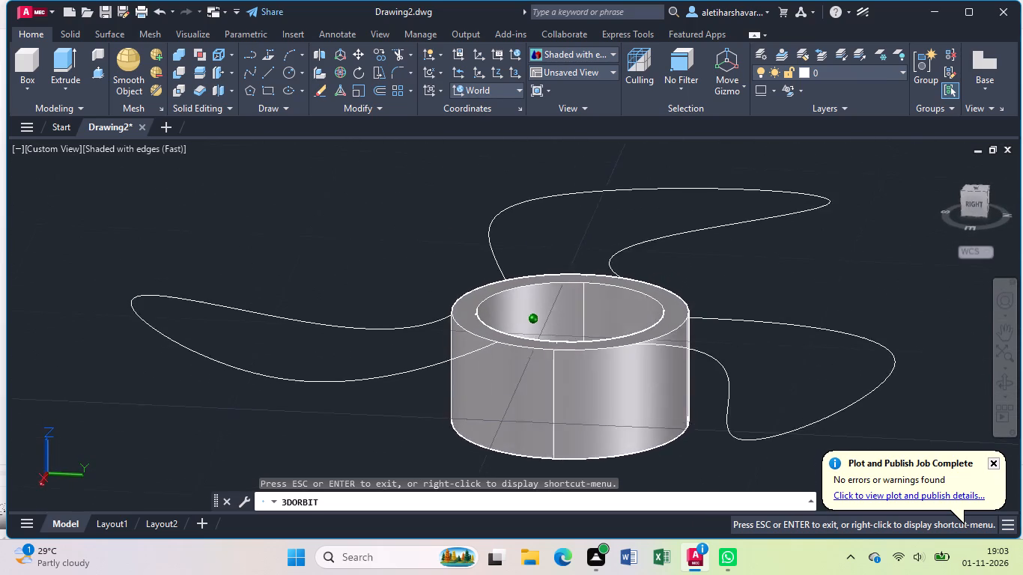
pyautogui.moveTo(249, 387); pyautogui.dragTo(237, 396)
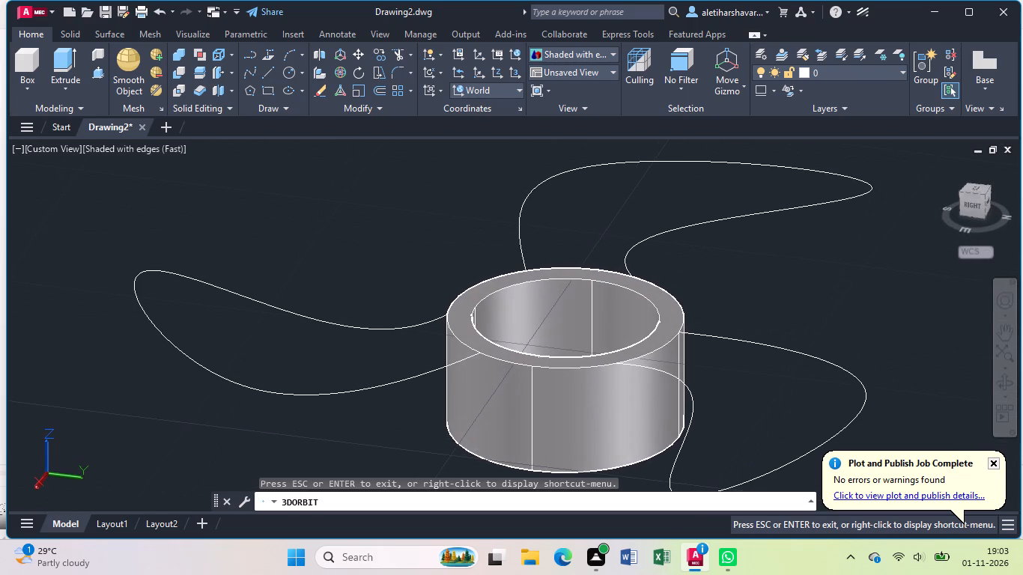
pyautogui.press('Escape')
pyautogui.click(431, 437)
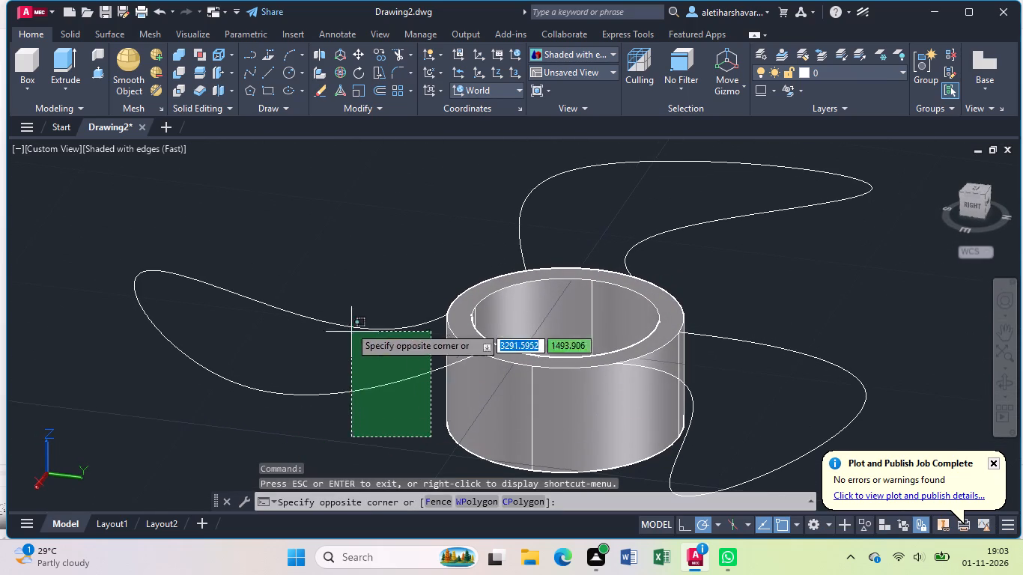
pyautogui.click(257, 241)
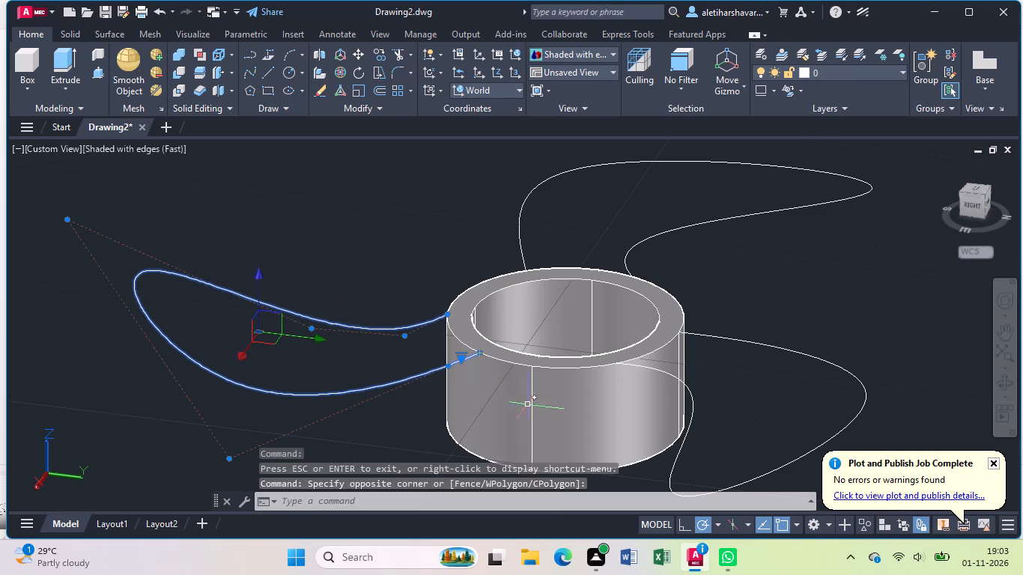
pyautogui.click(483, 353)
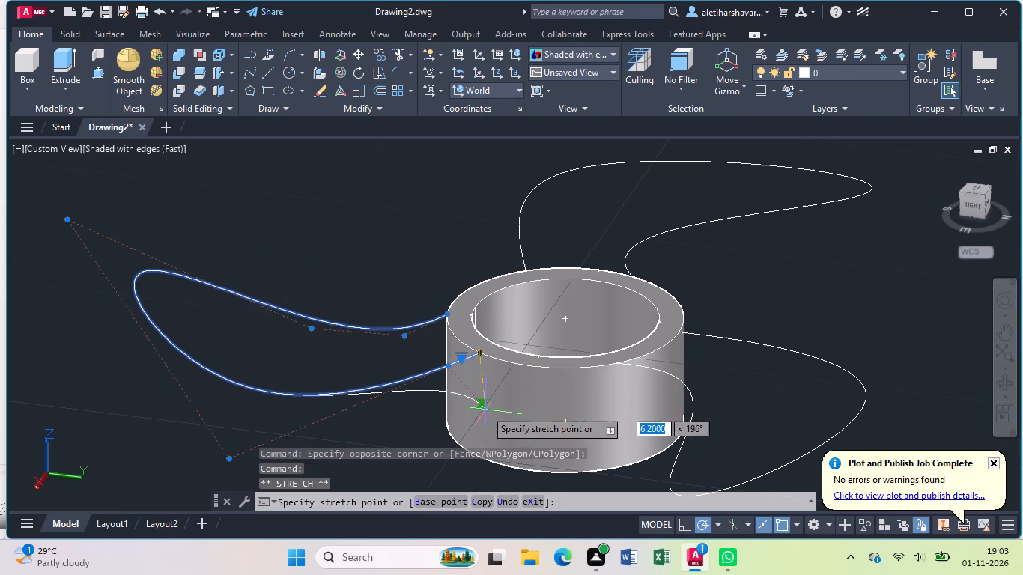
pyautogui.click(485, 410)
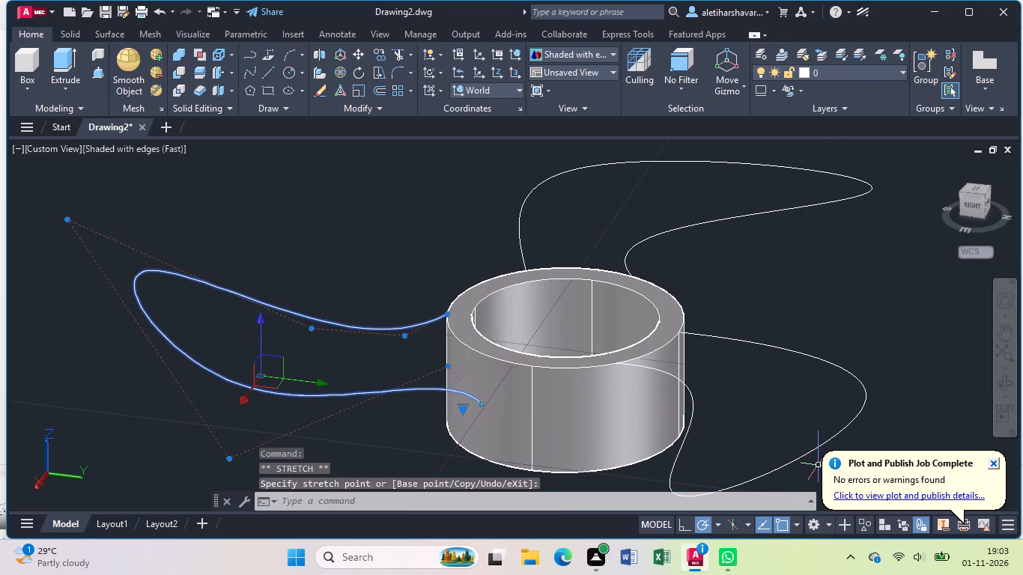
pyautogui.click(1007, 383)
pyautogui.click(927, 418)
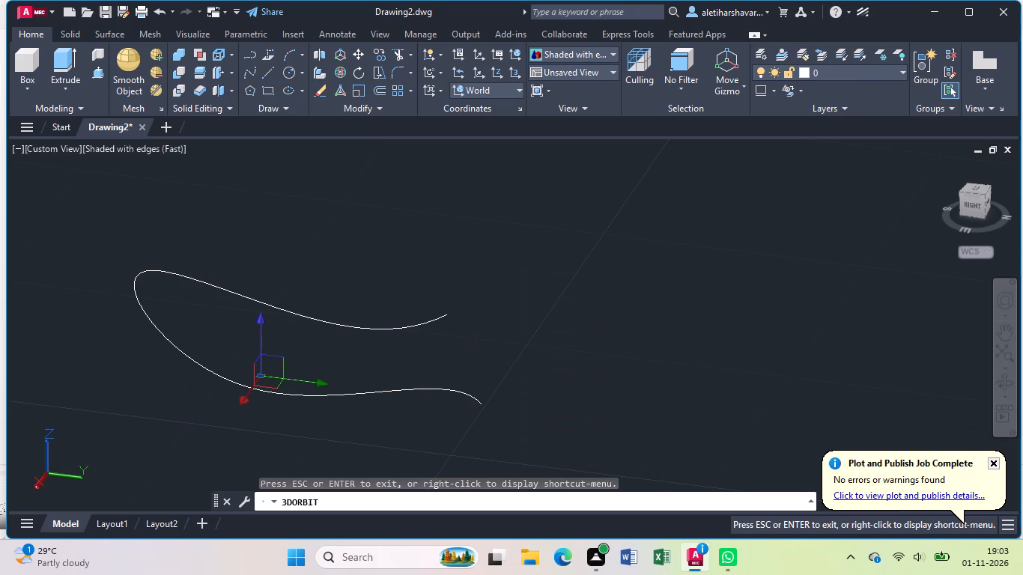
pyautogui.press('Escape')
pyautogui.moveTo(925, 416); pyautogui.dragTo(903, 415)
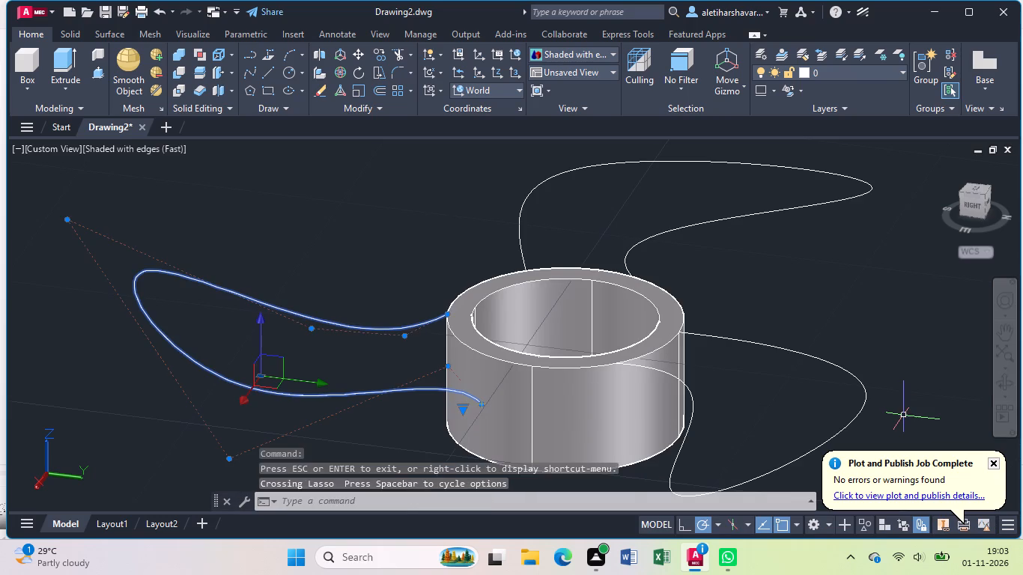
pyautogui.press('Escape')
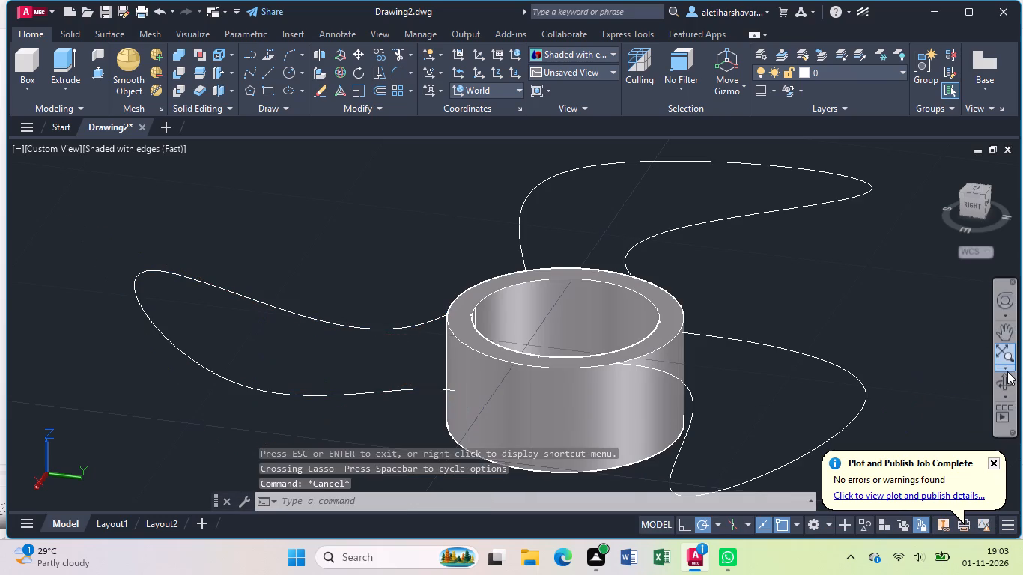
# Stretch the front root end of the third blade spline about 2.22 straight down along the hub's outer wall.
pyautogui.click(1007, 371)
pyautogui.click(1004, 383)
pyautogui.moveTo(959, 394); pyautogui.dragTo(953, 397)
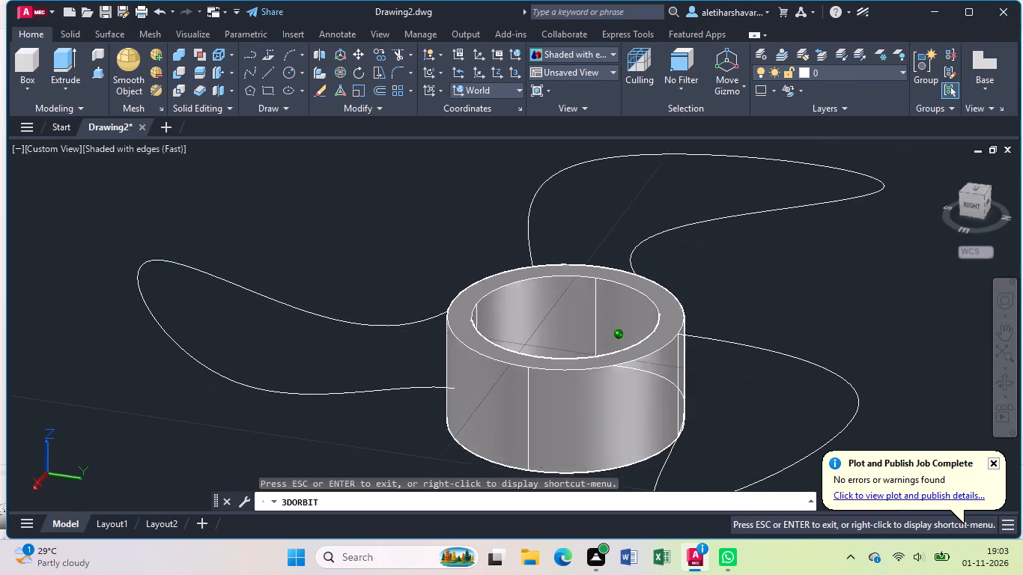
pyautogui.moveTo(953, 397); pyautogui.dragTo(804, 393)
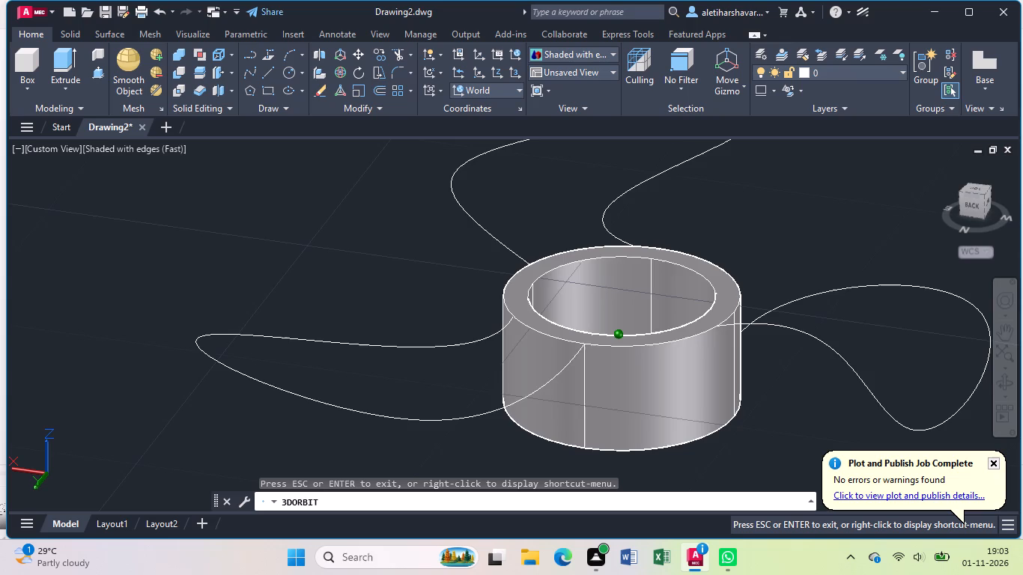
pyautogui.moveTo(804, 393); pyautogui.dragTo(796, 390)
pyautogui.press('Escape')
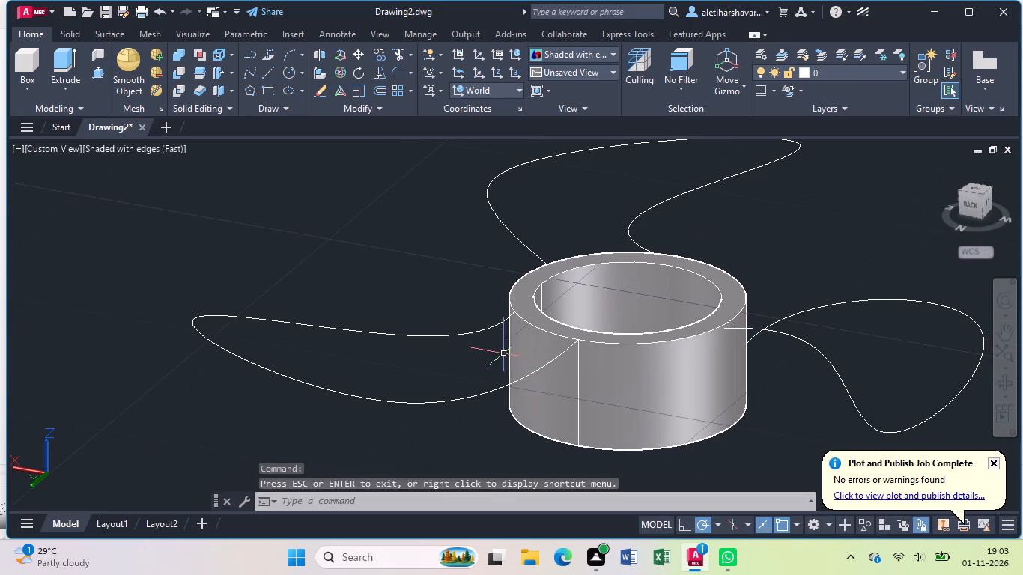
pyautogui.click(549, 359)
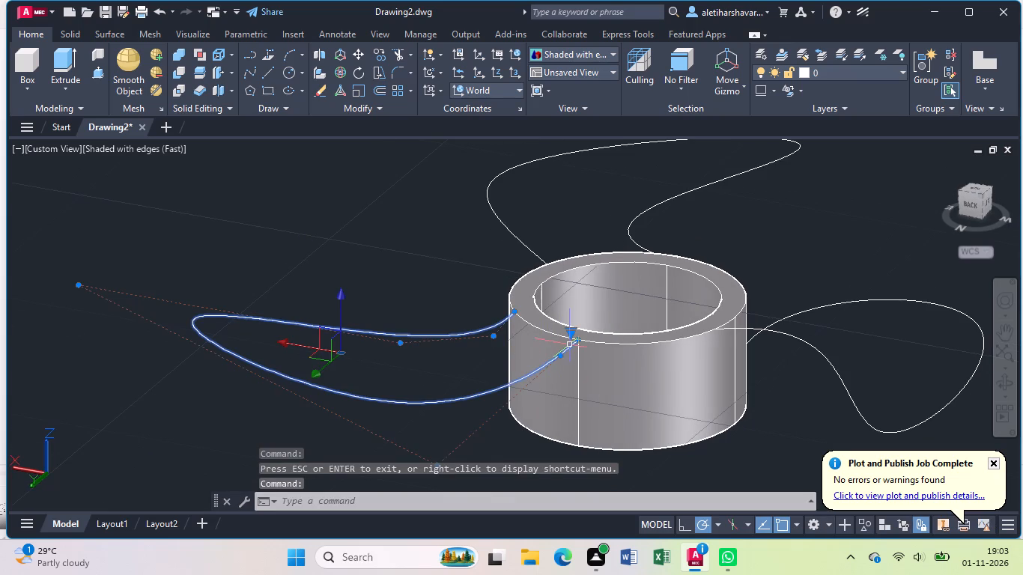
pyautogui.click(574, 342)
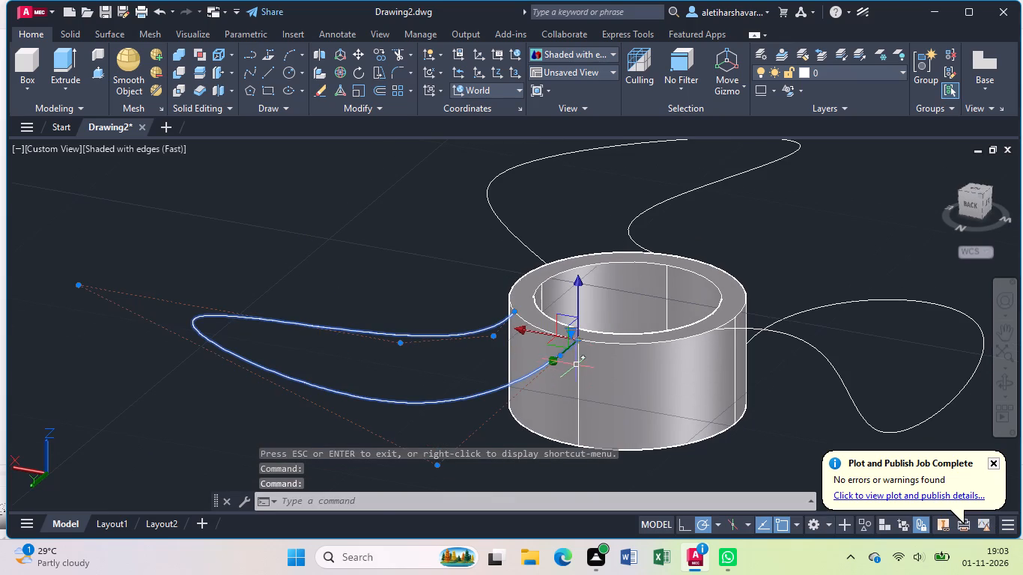
pyautogui.click(577, 338)
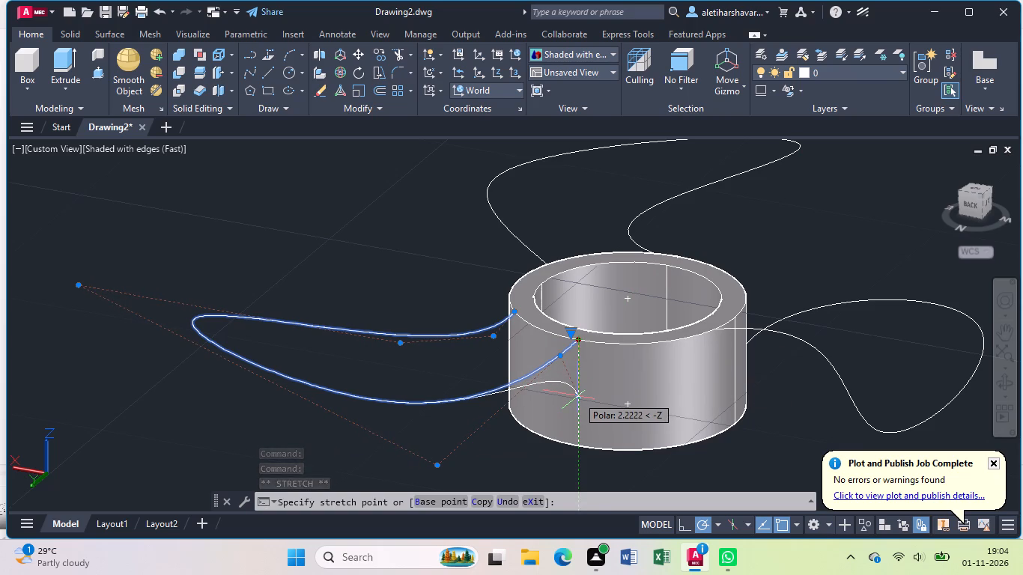
pyautogui.click(577, 396)
pyautogui.press('Escape')
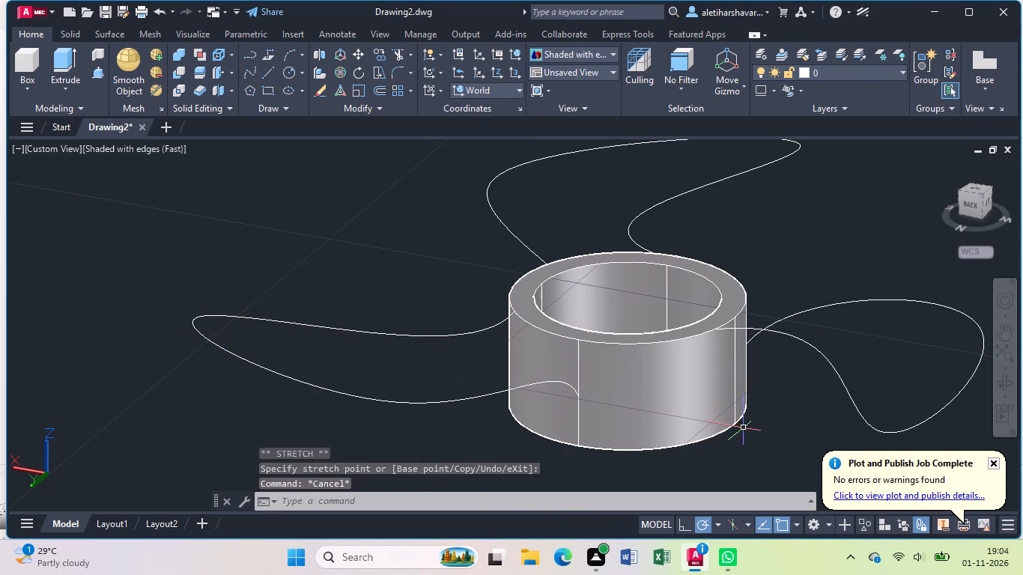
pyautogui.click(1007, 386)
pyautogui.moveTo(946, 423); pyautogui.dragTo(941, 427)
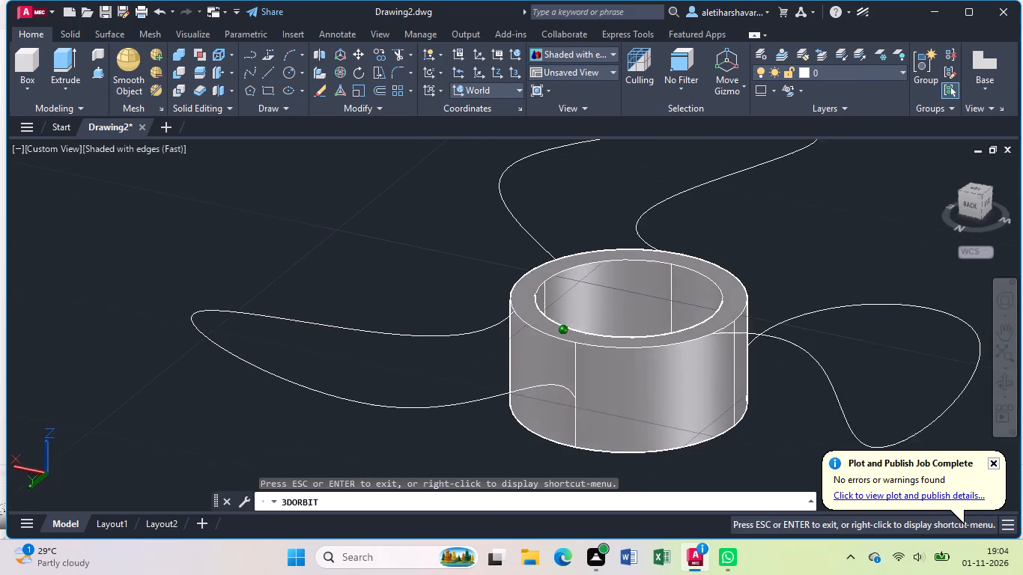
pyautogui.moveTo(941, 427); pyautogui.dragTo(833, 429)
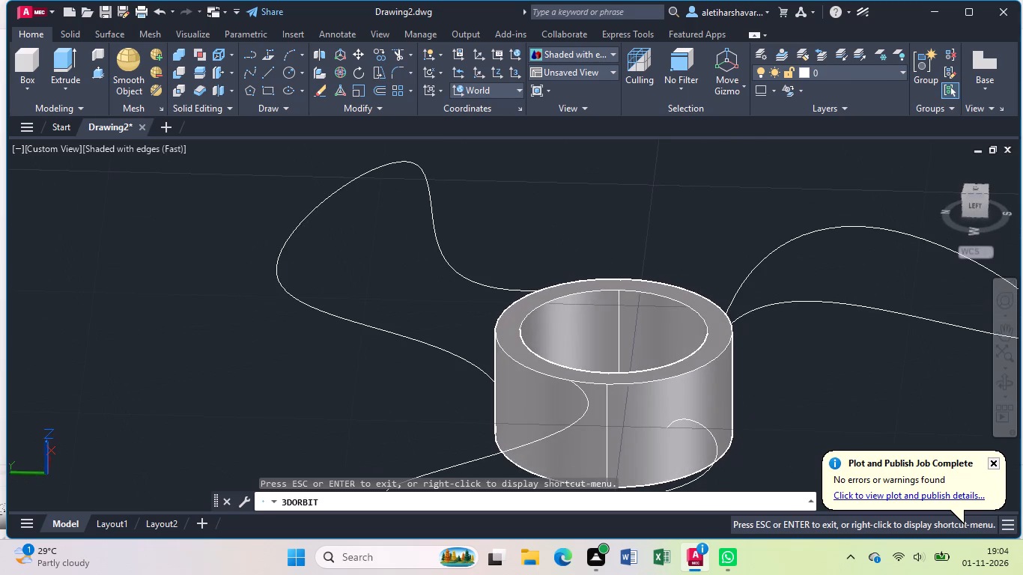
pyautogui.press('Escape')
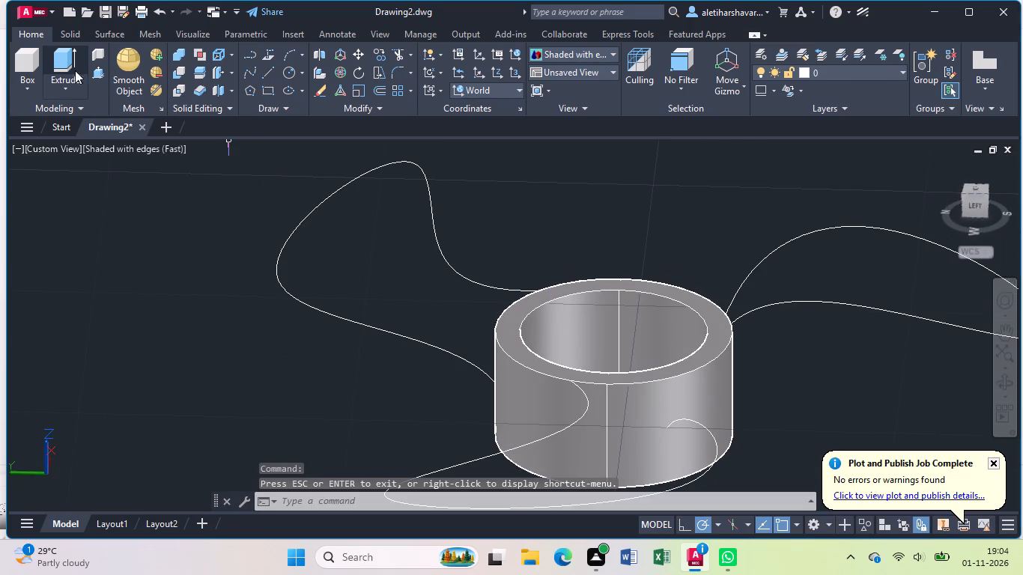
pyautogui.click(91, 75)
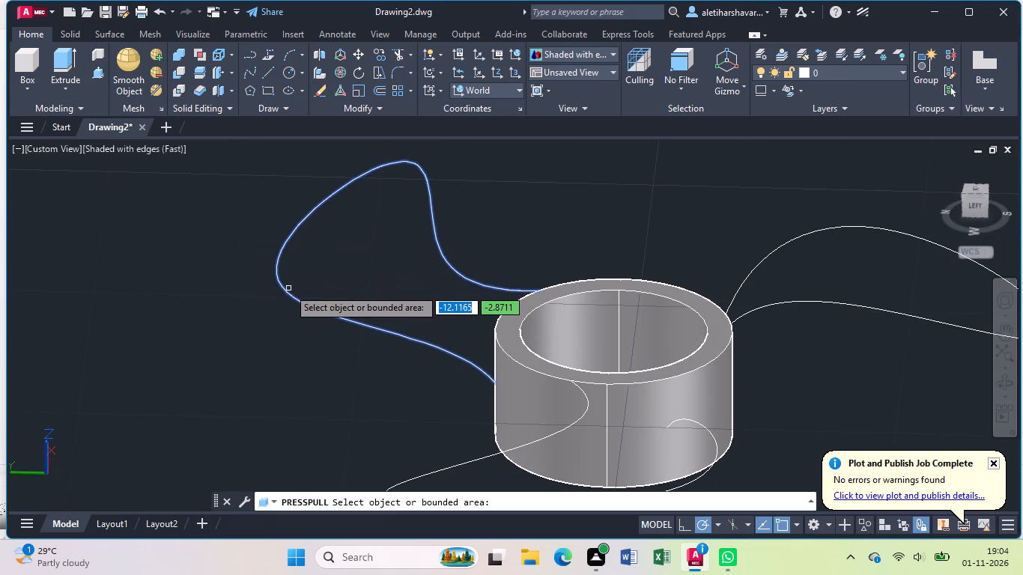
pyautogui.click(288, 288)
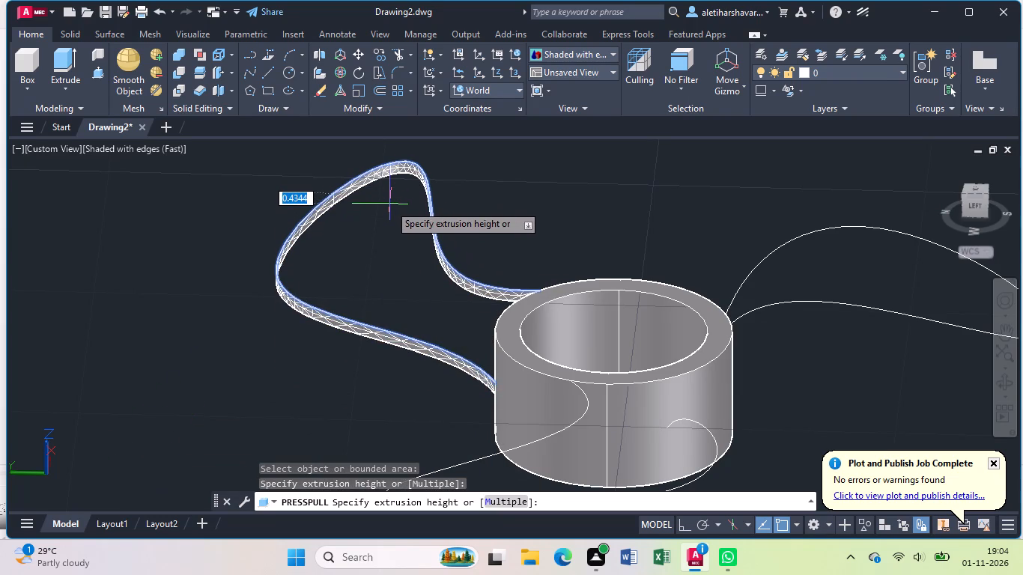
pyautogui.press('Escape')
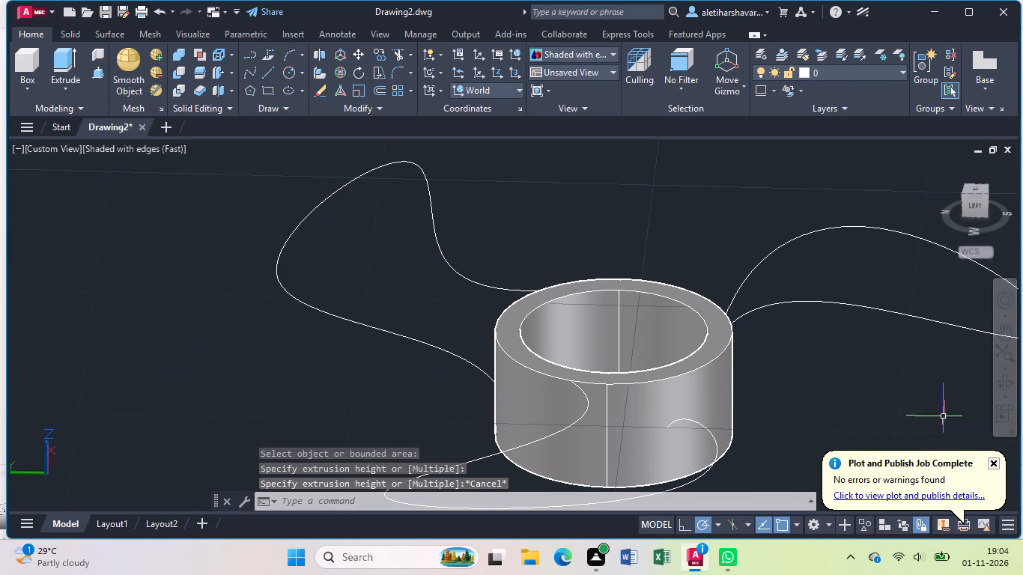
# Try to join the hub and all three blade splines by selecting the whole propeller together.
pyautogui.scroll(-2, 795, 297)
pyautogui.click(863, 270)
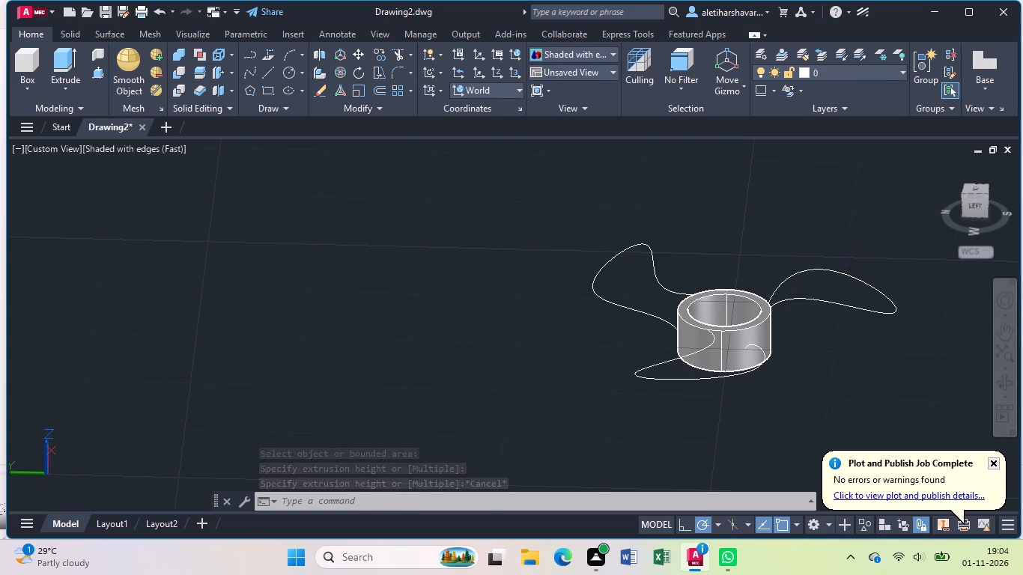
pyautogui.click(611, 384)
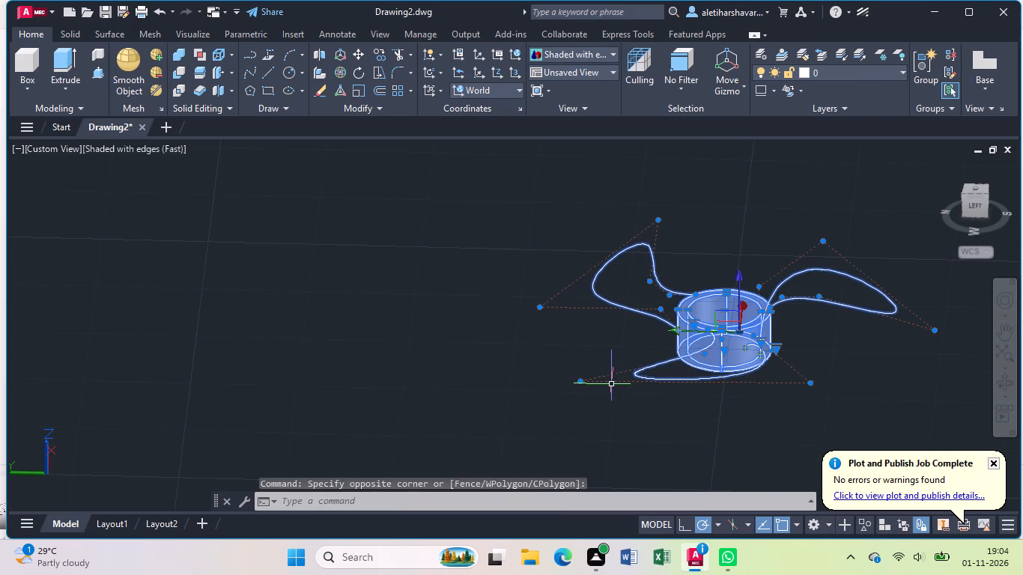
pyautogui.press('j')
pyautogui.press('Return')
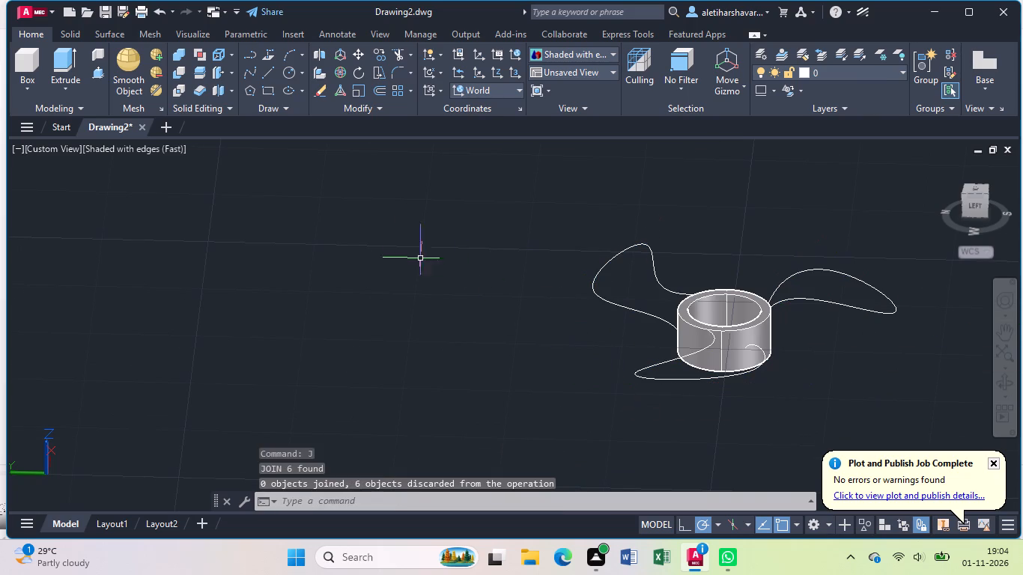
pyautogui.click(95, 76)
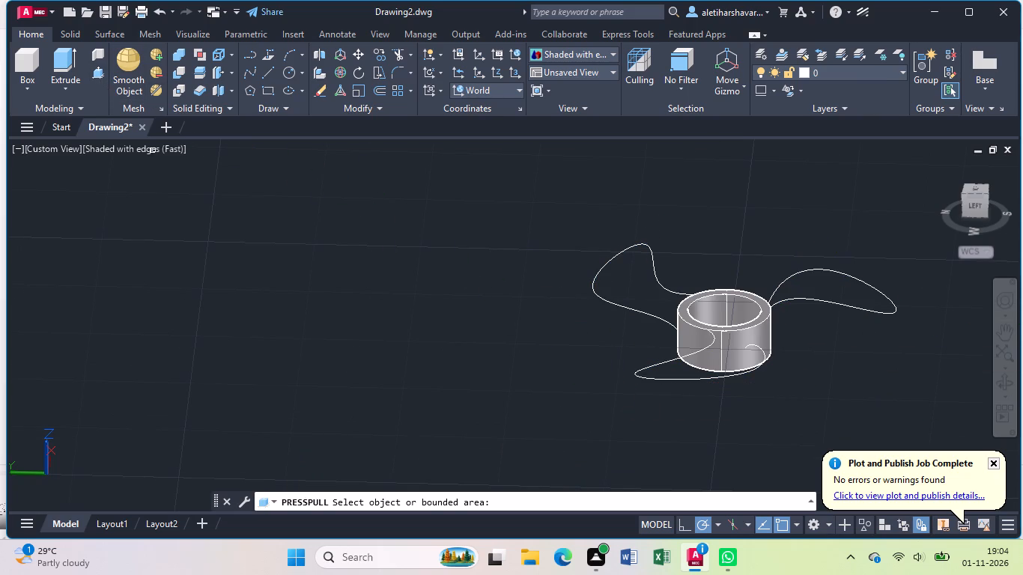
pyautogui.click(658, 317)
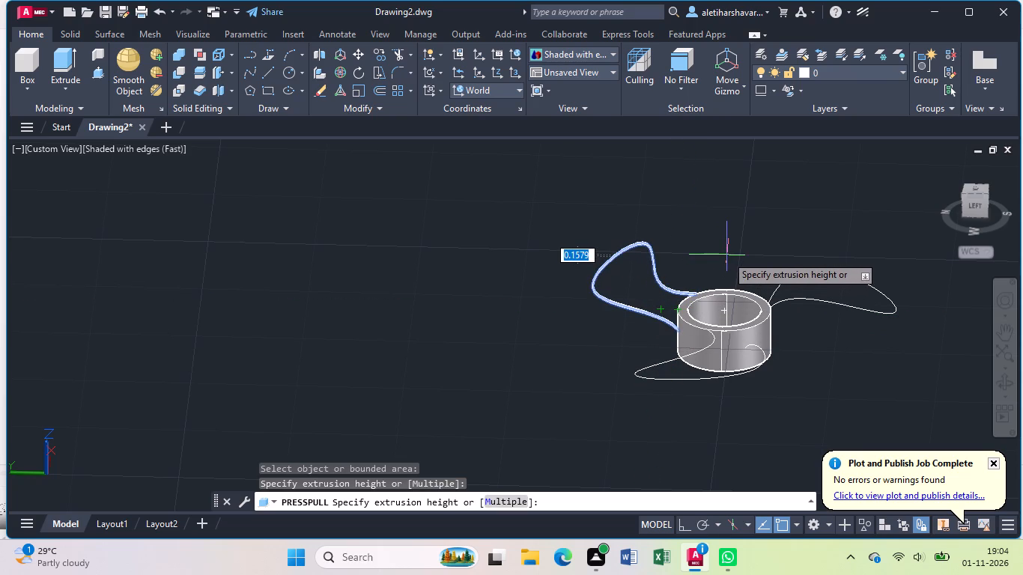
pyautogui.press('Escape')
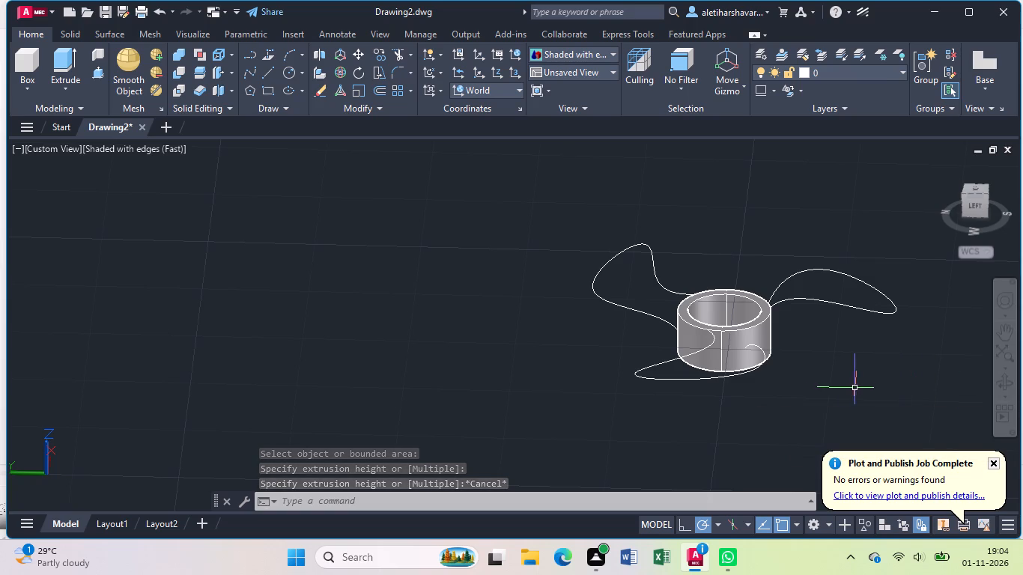
# Draw a straight line across one blade's open root, from its end on the hub's top edge to its lower end on the outer wall.
pyautogui.scroll(3, 760, 380)
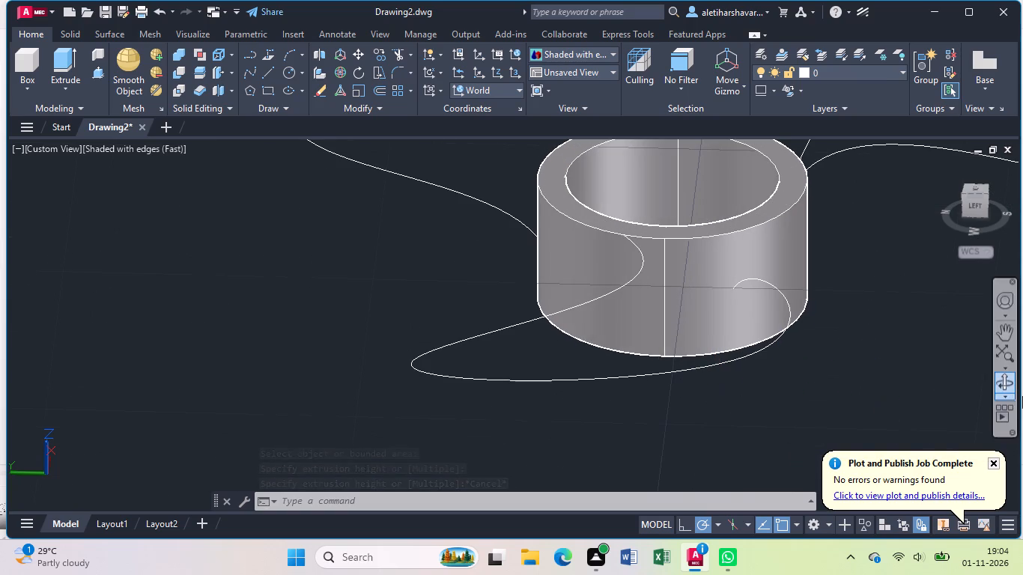
pyautogui.click(1003, 391)
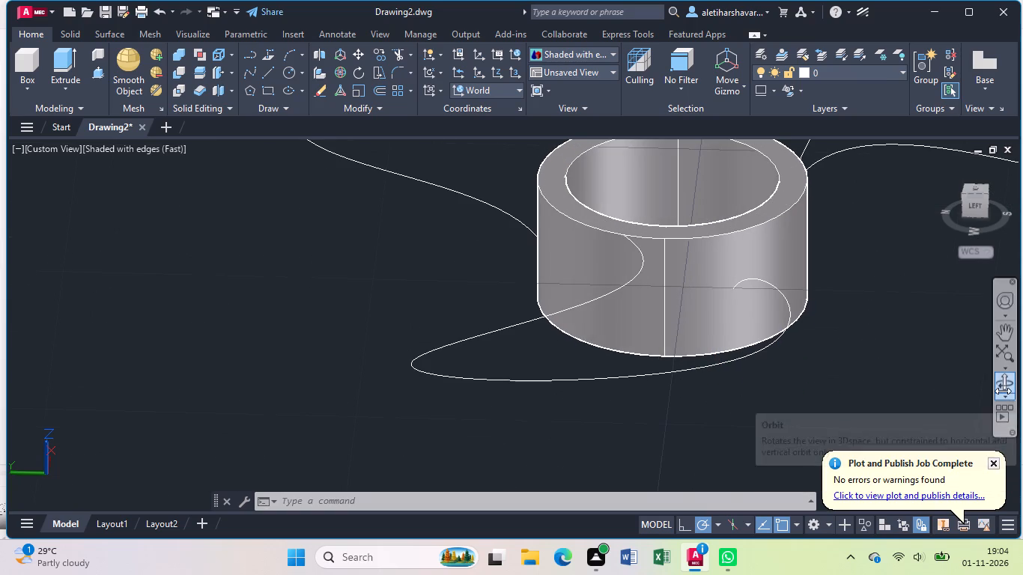
pyautogui.moveTo(956, 394); pyautogui.dragTo(884, 405)
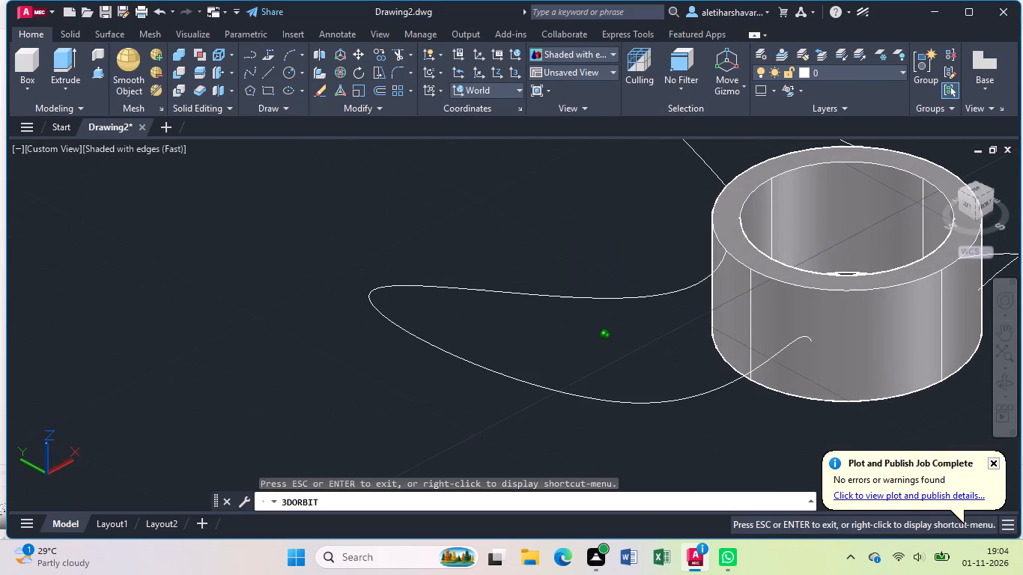
pyautogui.moveTo(884, 405); pyautogui.dragTo(884, 406)
pyautogui.press('Escape')
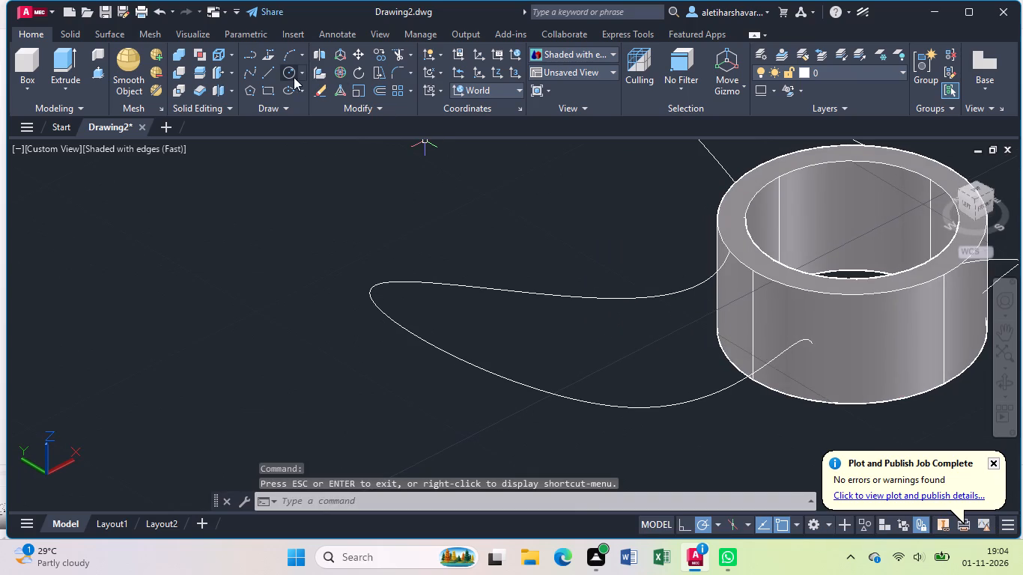
pyautogui.click(264, 71)
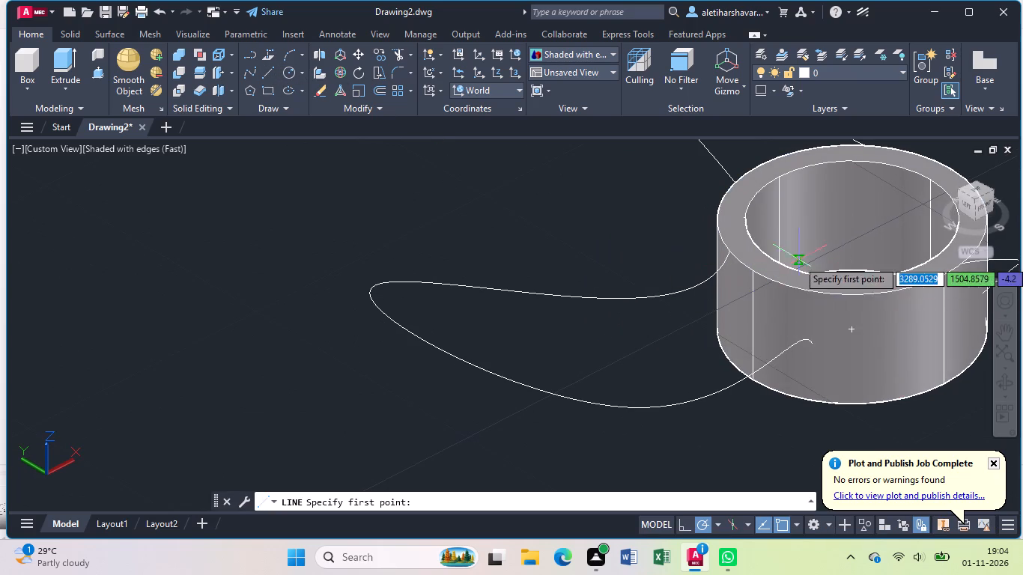
pyautogui.click(734, 256)
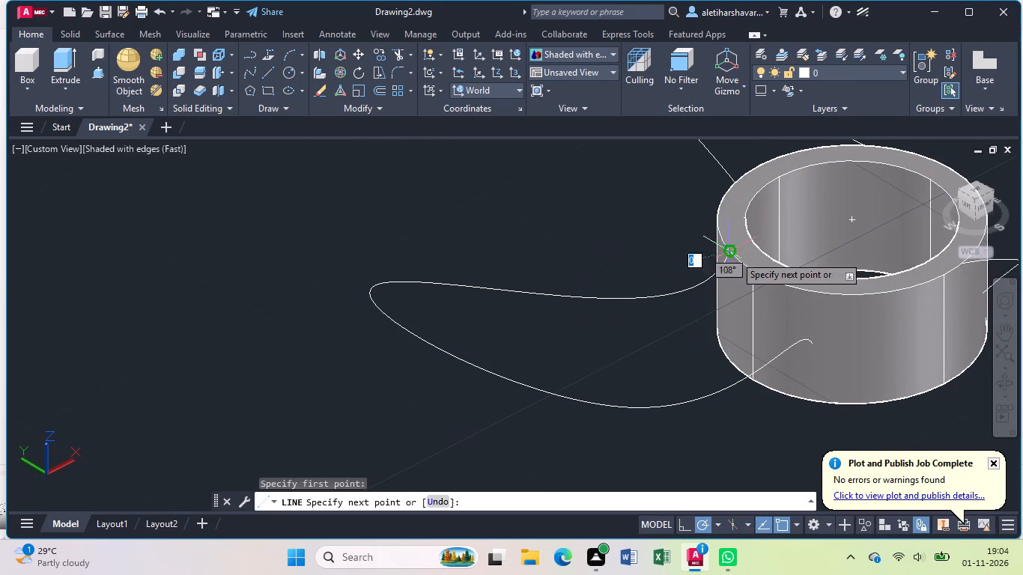
pyautogui.click(814, 346)
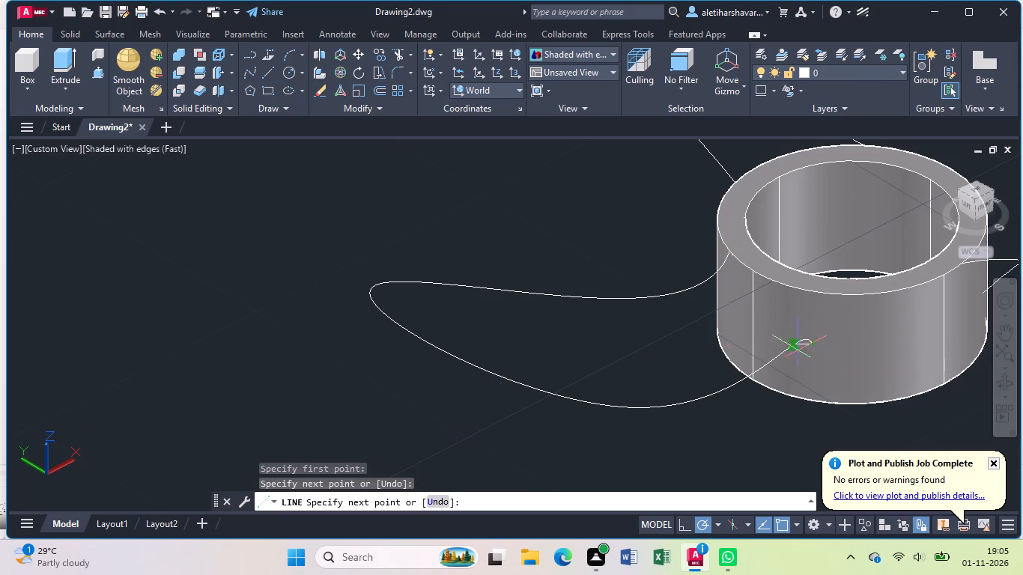
pyautogui.press('Escape')
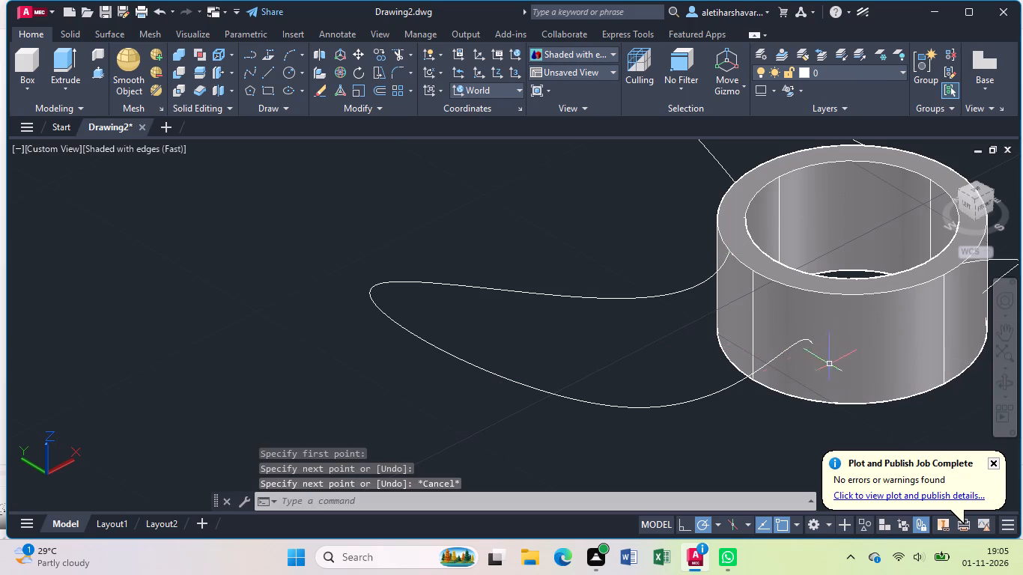
# Join the new root line and its blade spline into a single closed spline.
pyautogui.click(810, 341)
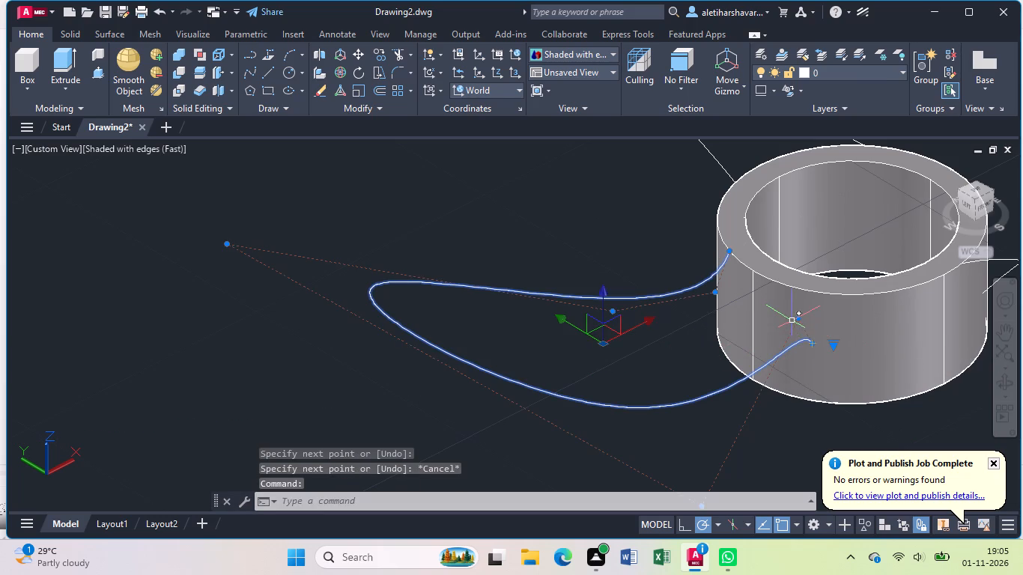
pyautogui.click(786, 316)
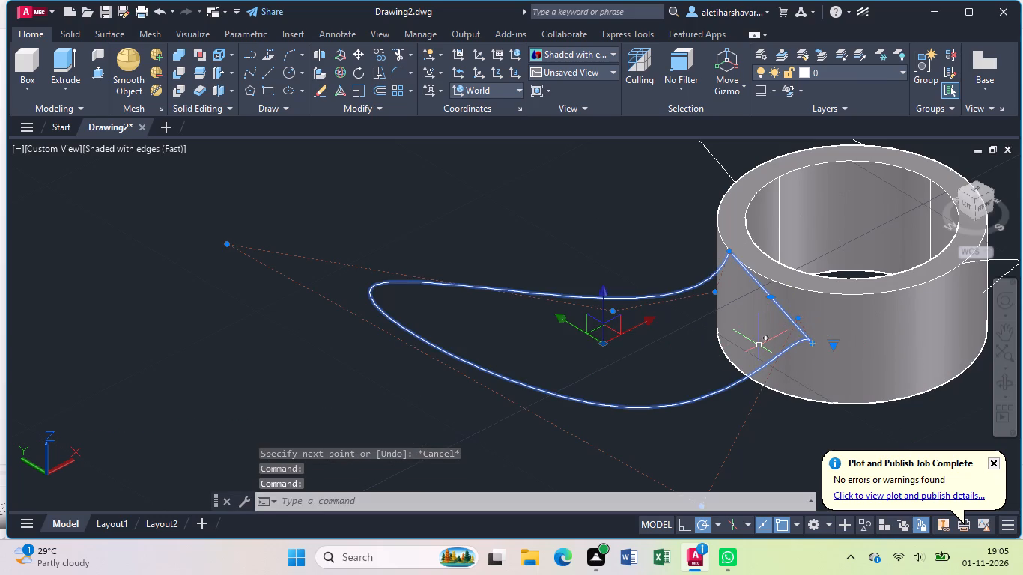
pyautogui.press('j')
pyautogui.press('Return')
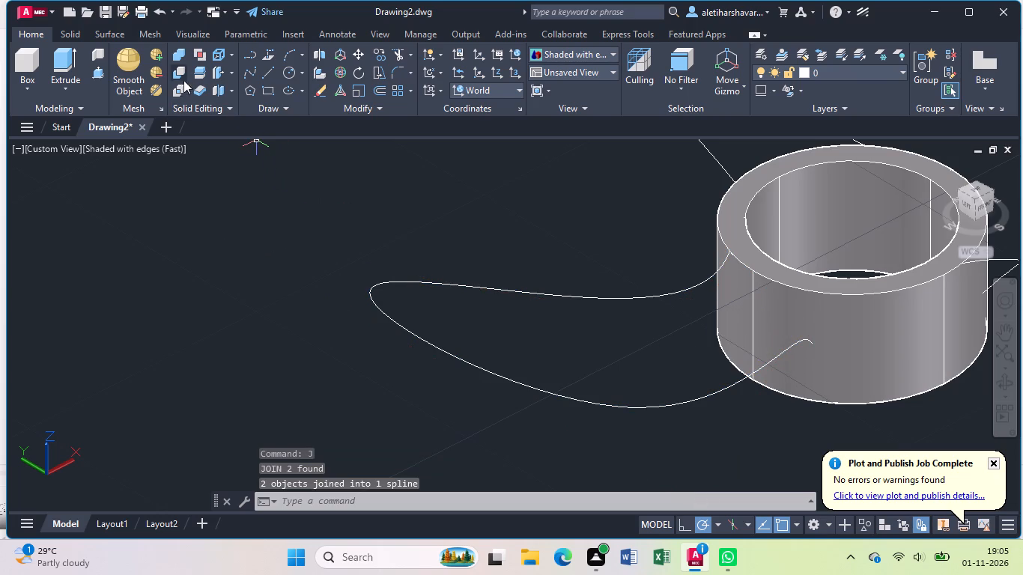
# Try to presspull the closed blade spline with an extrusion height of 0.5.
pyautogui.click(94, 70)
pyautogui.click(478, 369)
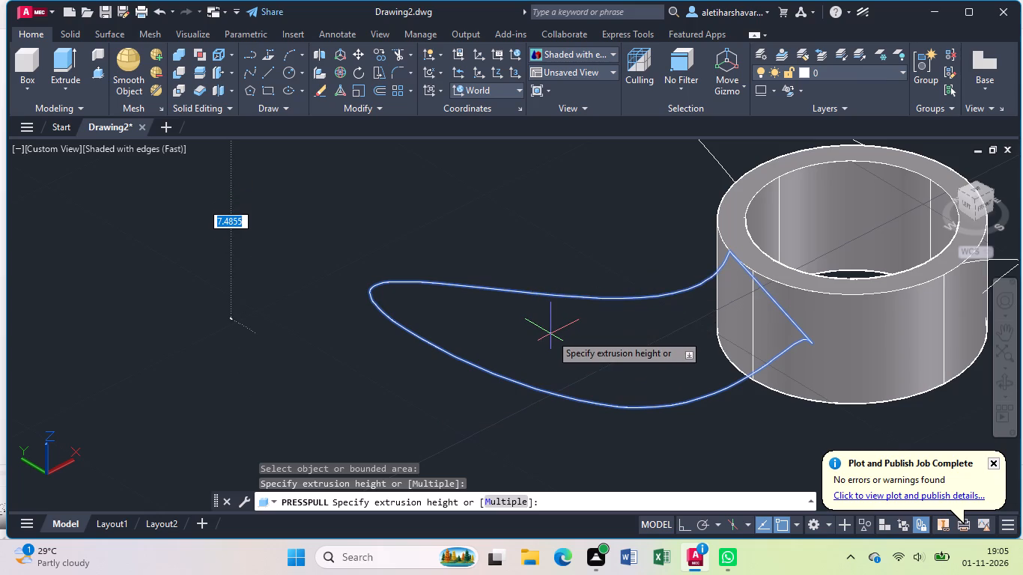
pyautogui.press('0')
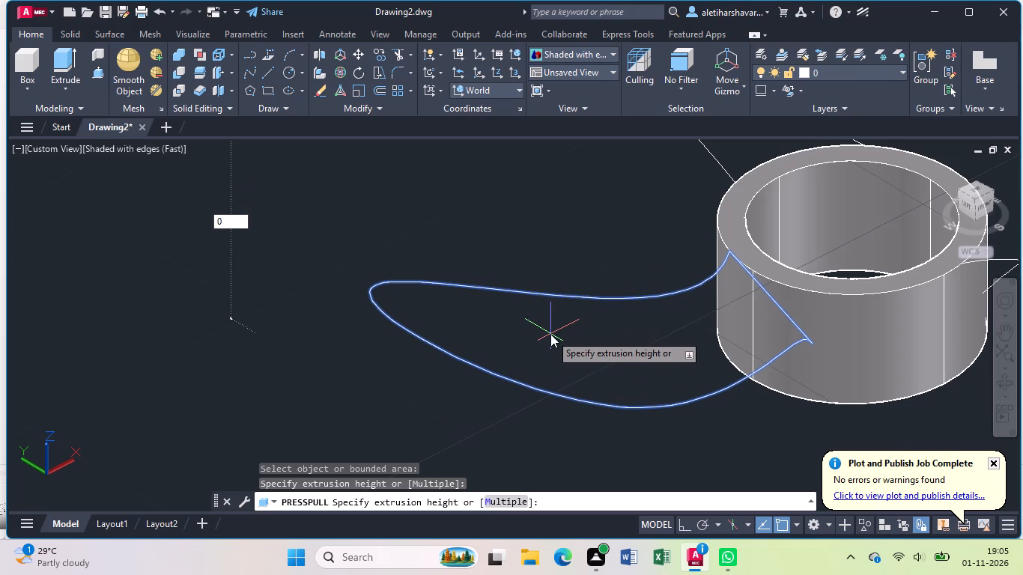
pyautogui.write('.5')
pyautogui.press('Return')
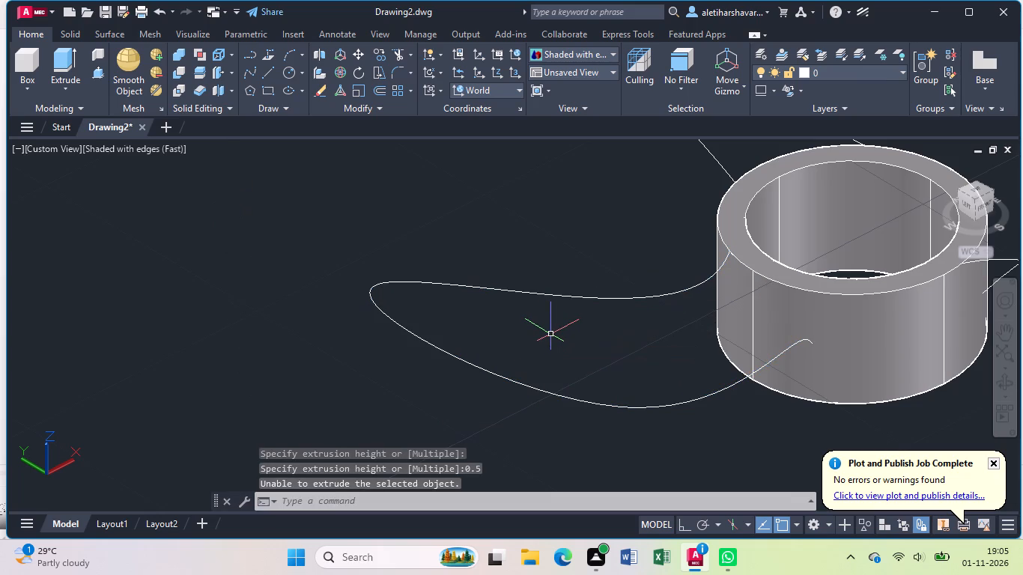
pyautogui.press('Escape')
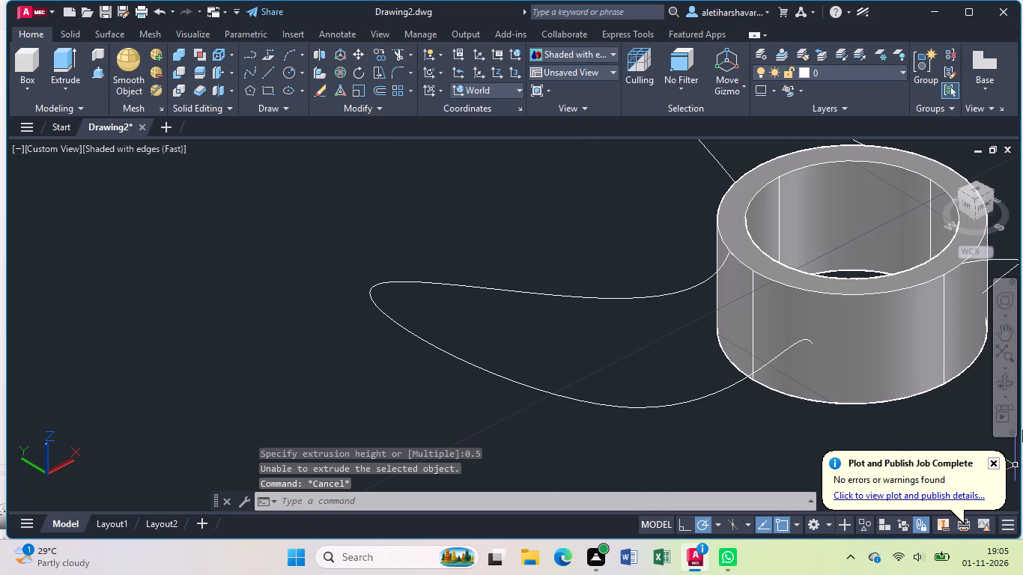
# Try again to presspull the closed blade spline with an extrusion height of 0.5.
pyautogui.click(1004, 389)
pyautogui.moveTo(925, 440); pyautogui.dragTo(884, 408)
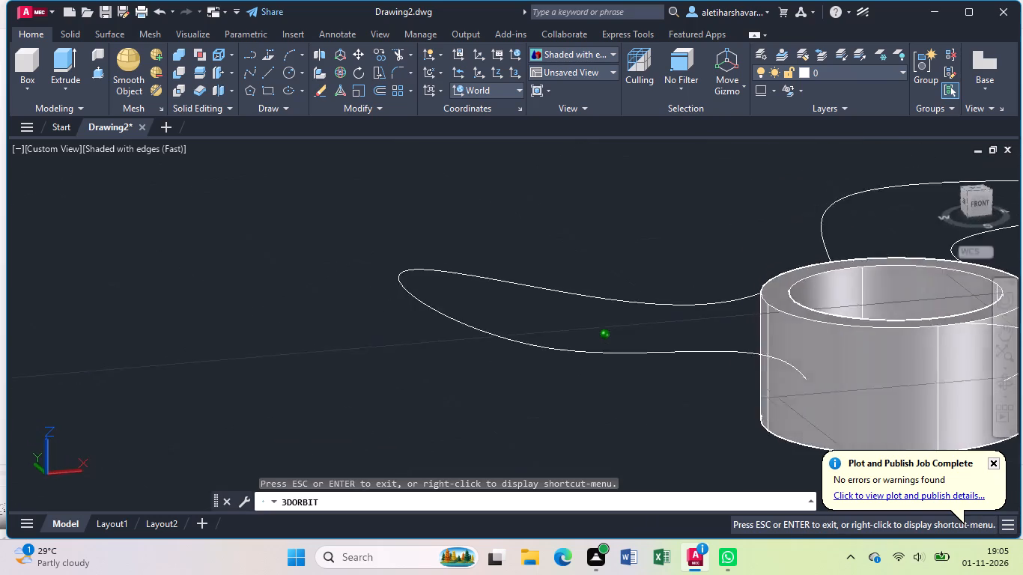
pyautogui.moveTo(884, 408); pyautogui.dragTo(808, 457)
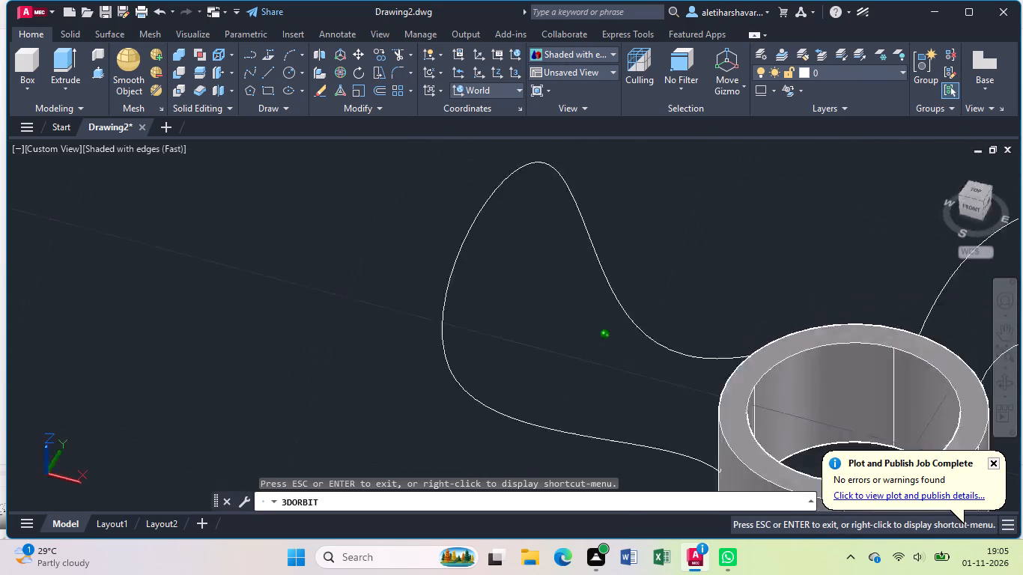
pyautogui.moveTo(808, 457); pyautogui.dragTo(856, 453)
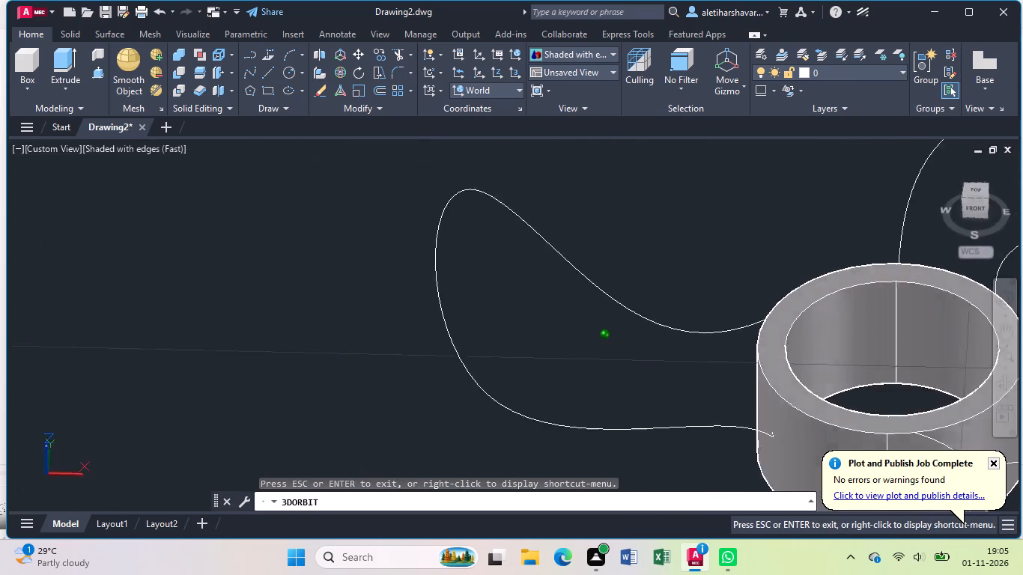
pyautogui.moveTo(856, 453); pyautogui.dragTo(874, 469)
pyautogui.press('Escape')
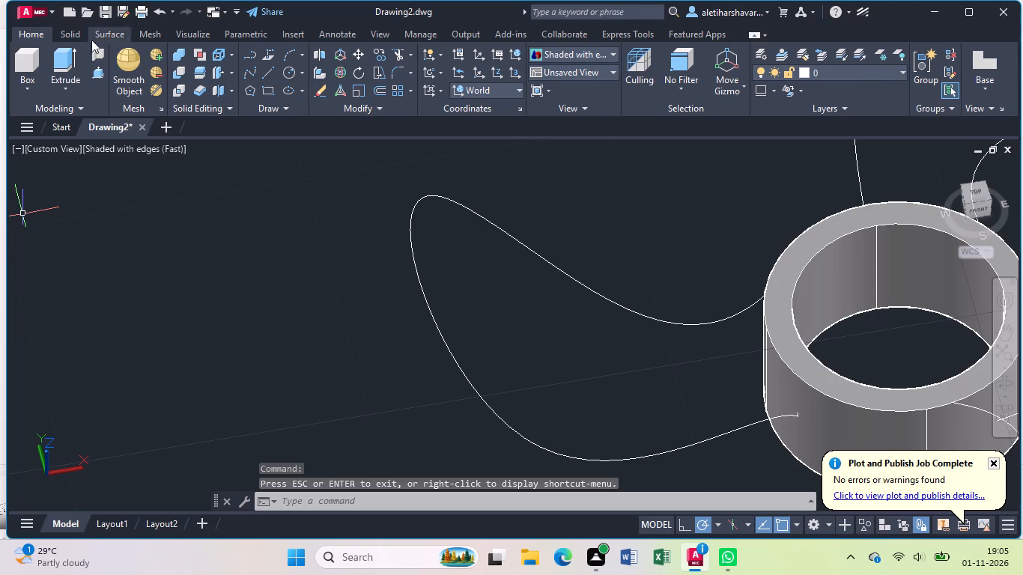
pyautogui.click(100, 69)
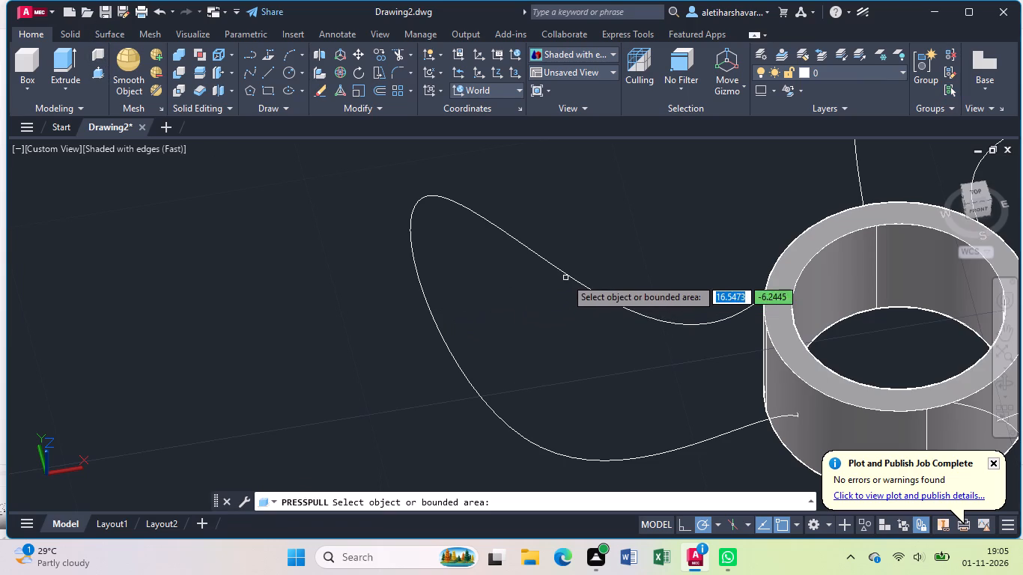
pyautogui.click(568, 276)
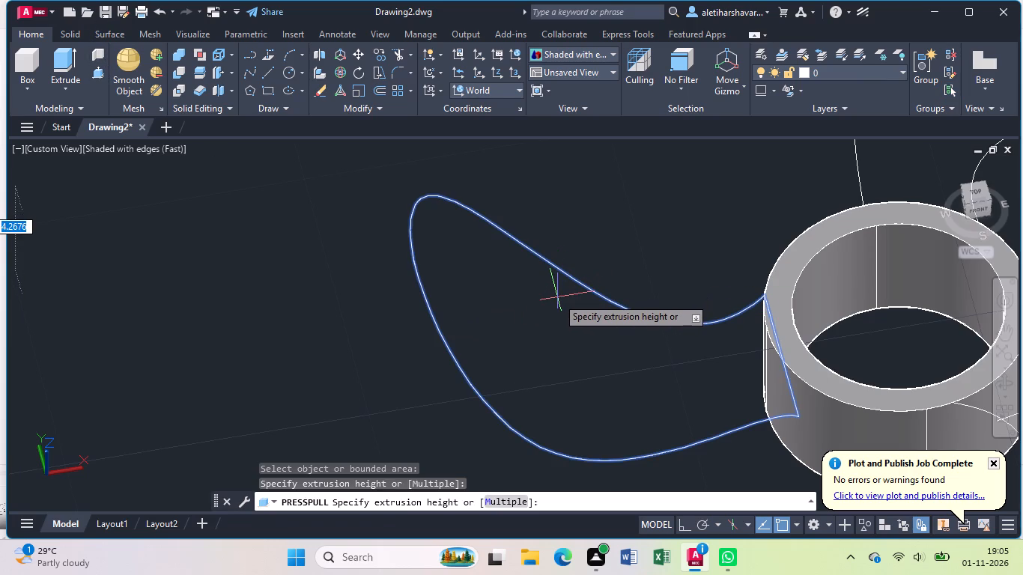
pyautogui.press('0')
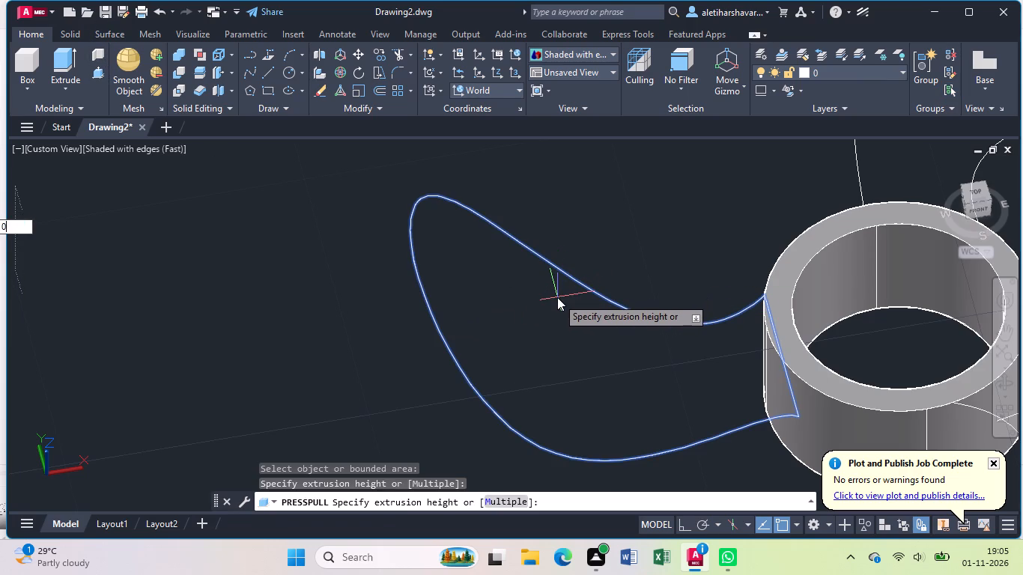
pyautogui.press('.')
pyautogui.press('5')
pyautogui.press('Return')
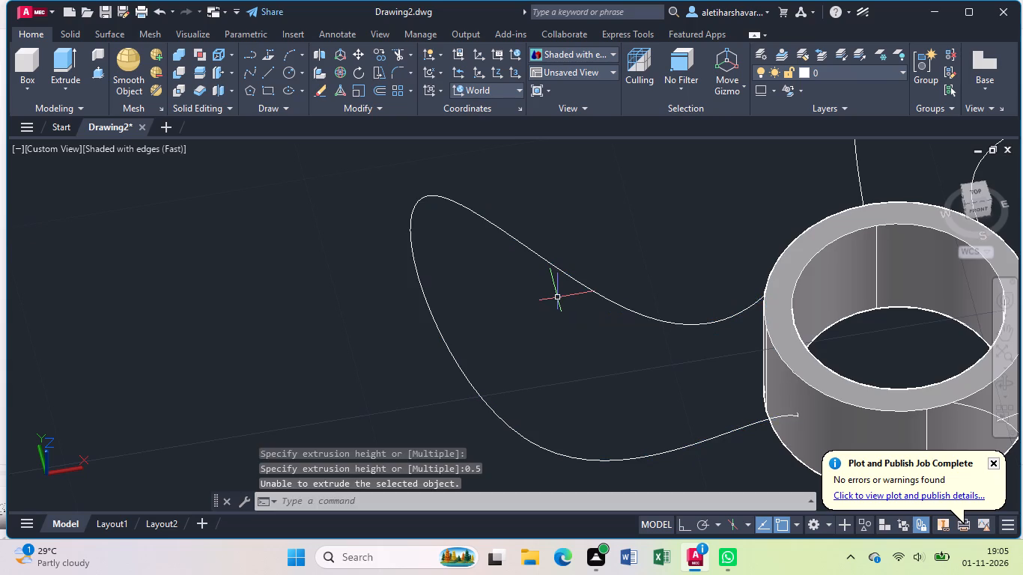
# Change the viewport's visual style to Shades of Gray.
pyautogui.scroll(2, 676, 333)
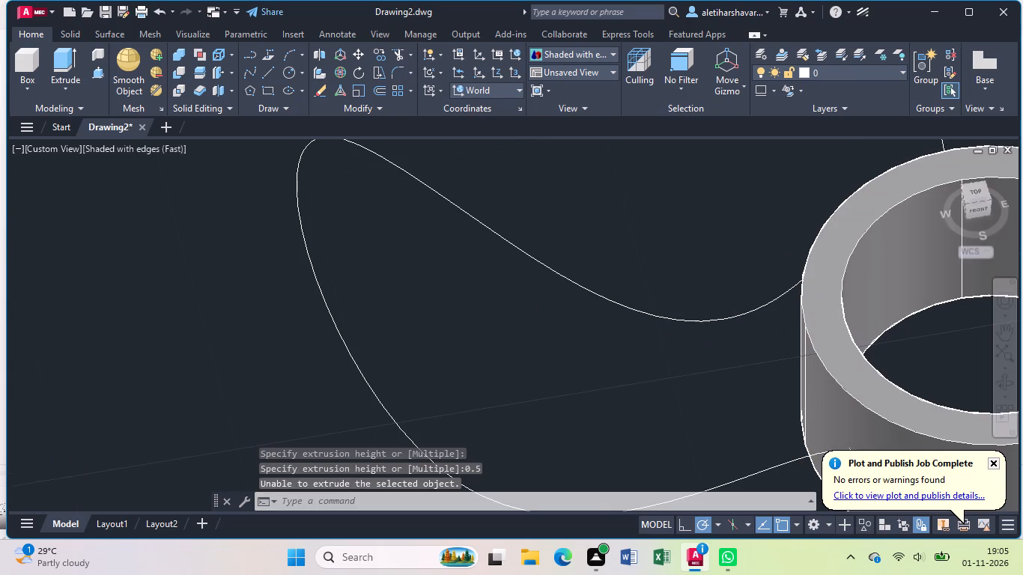
pyautogui.scroll(-3, 676, 333)
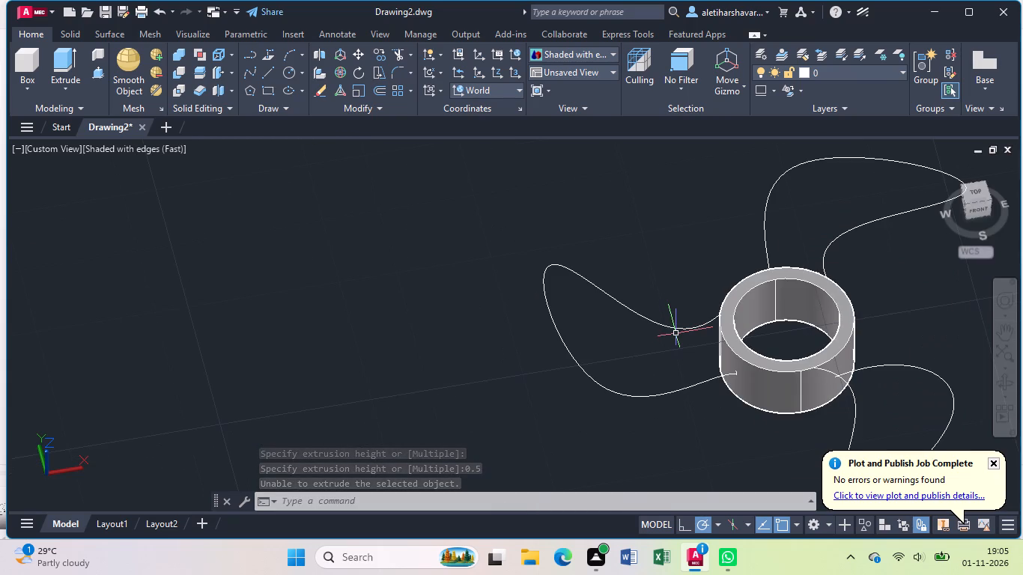
pyautogui.click(126, 144)
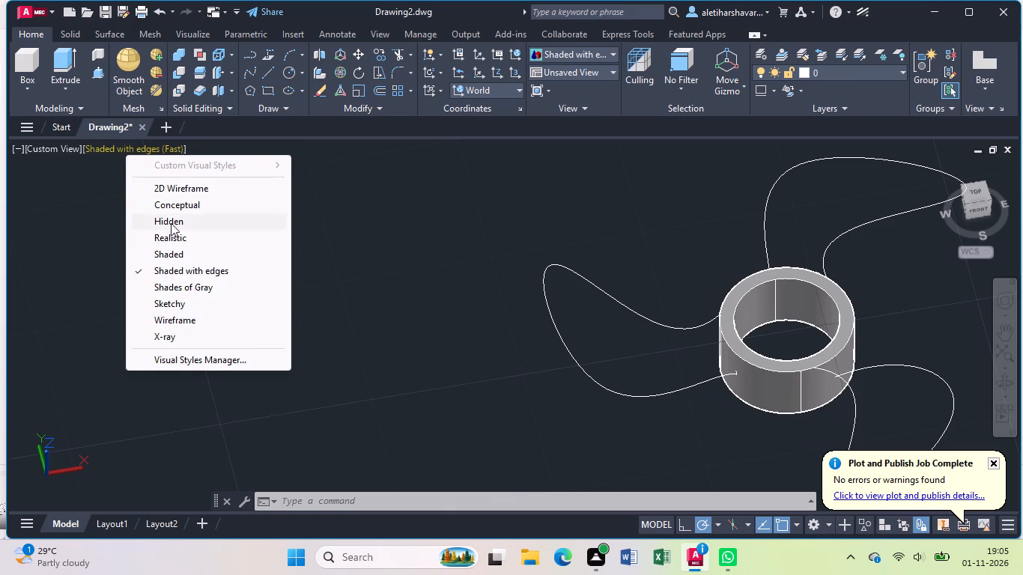
pyautogui.click(183, 286)
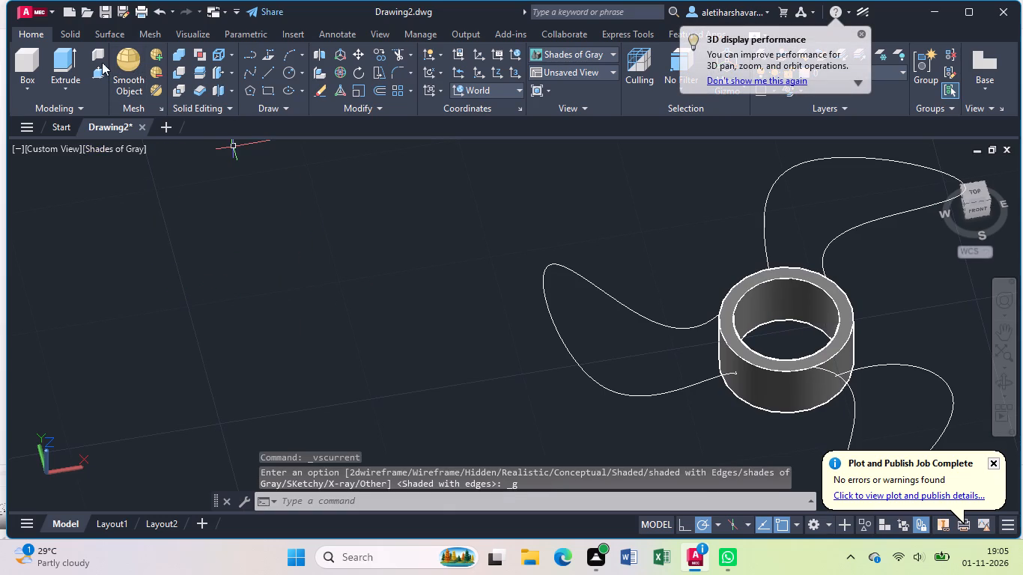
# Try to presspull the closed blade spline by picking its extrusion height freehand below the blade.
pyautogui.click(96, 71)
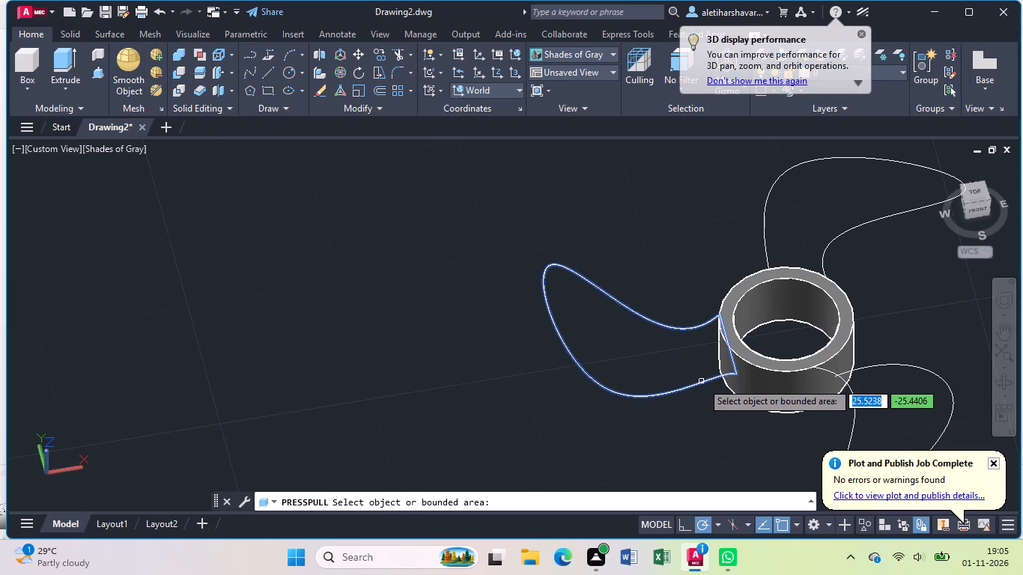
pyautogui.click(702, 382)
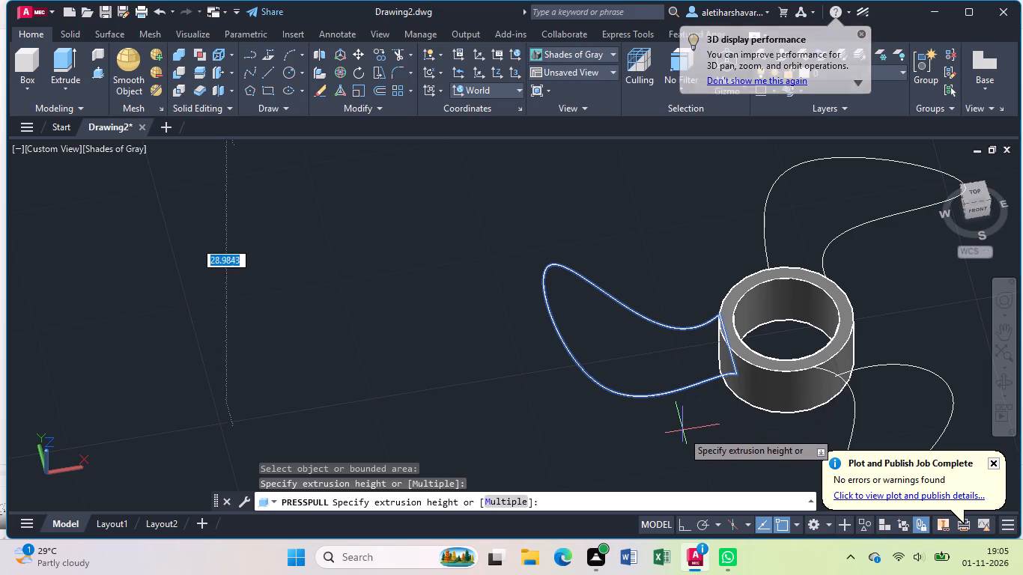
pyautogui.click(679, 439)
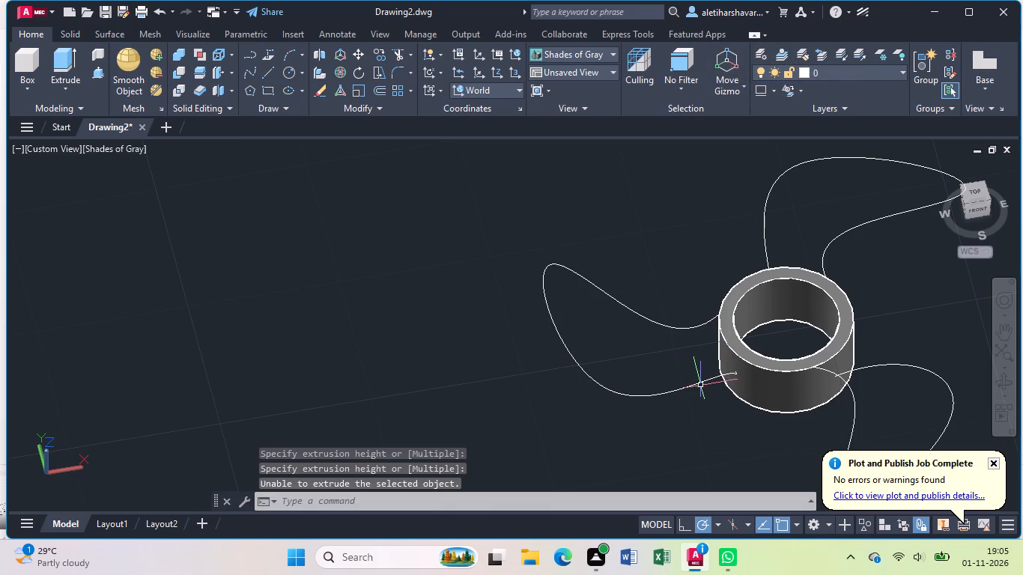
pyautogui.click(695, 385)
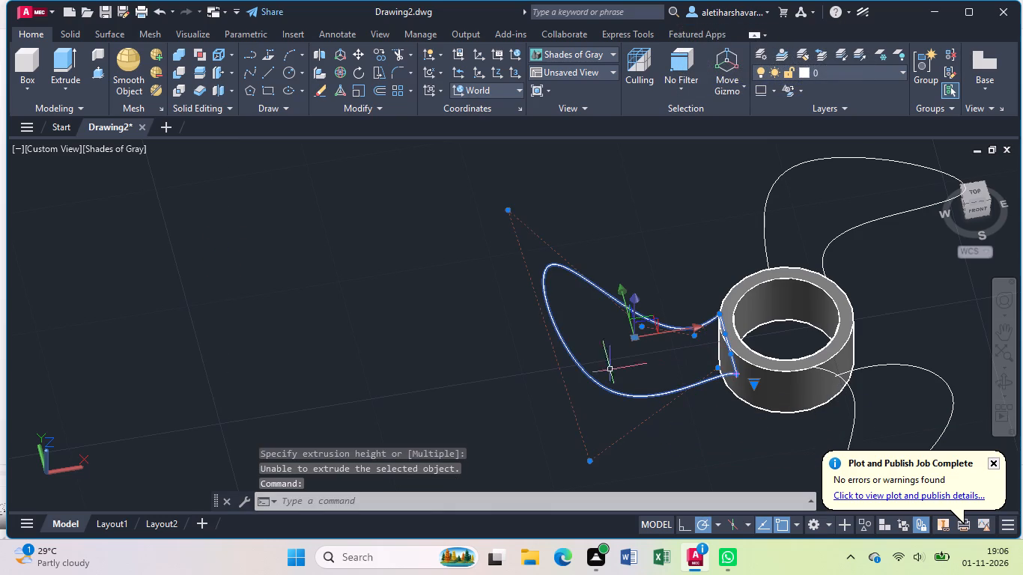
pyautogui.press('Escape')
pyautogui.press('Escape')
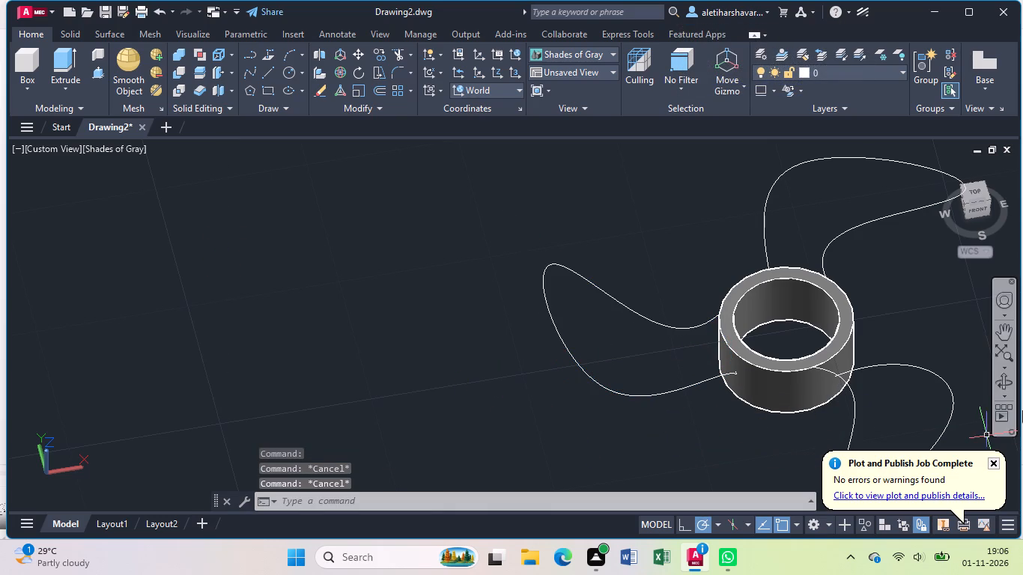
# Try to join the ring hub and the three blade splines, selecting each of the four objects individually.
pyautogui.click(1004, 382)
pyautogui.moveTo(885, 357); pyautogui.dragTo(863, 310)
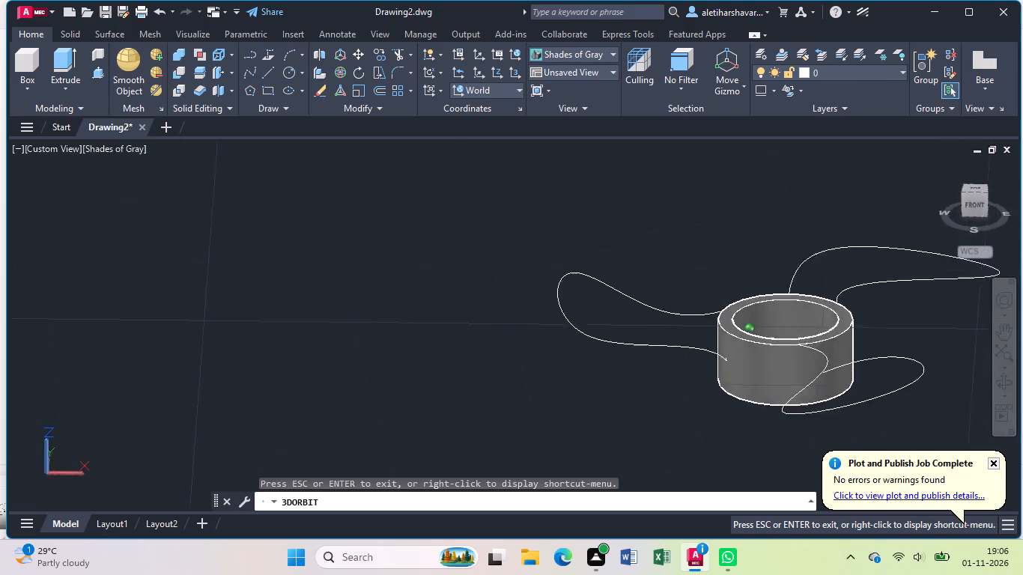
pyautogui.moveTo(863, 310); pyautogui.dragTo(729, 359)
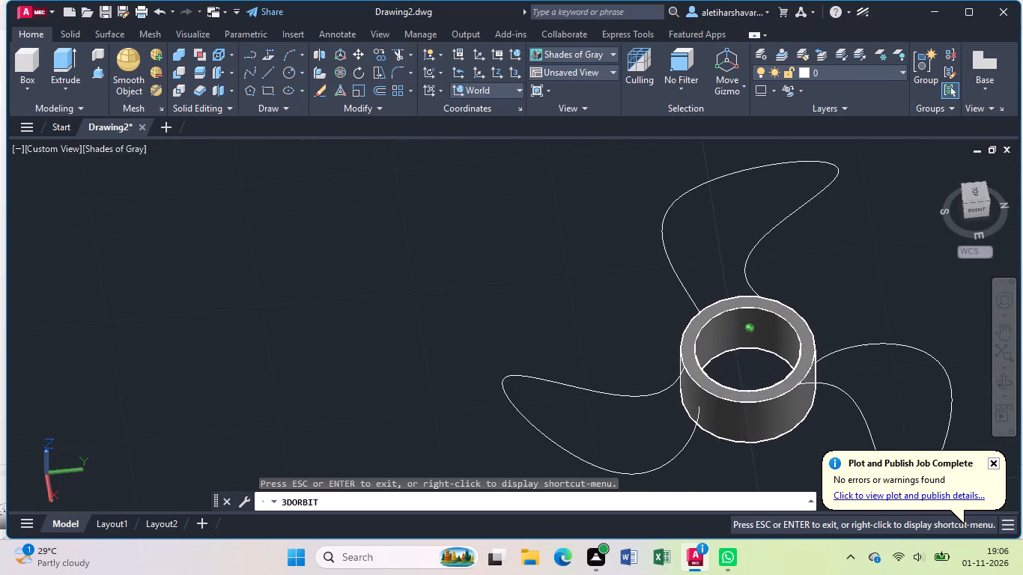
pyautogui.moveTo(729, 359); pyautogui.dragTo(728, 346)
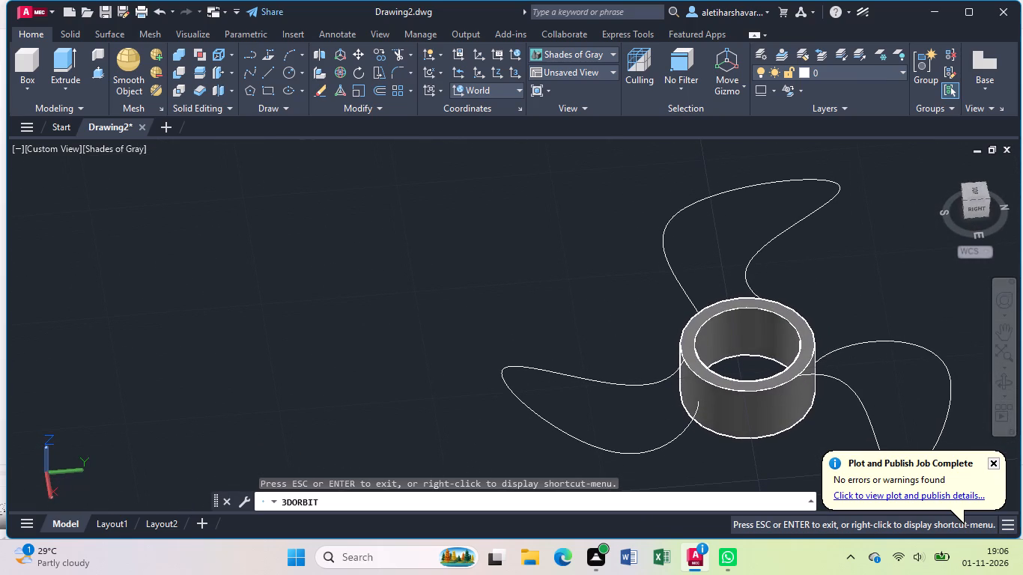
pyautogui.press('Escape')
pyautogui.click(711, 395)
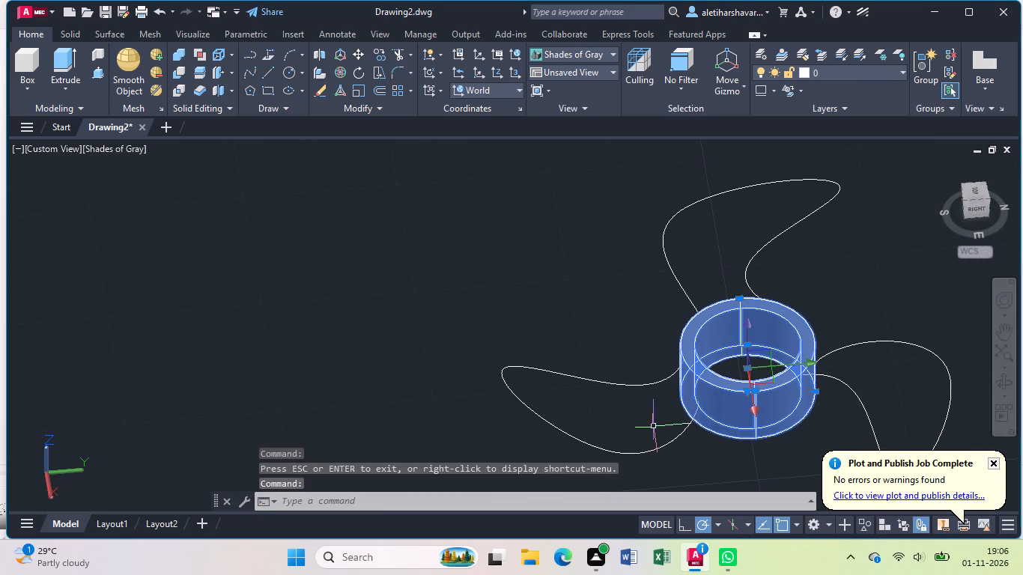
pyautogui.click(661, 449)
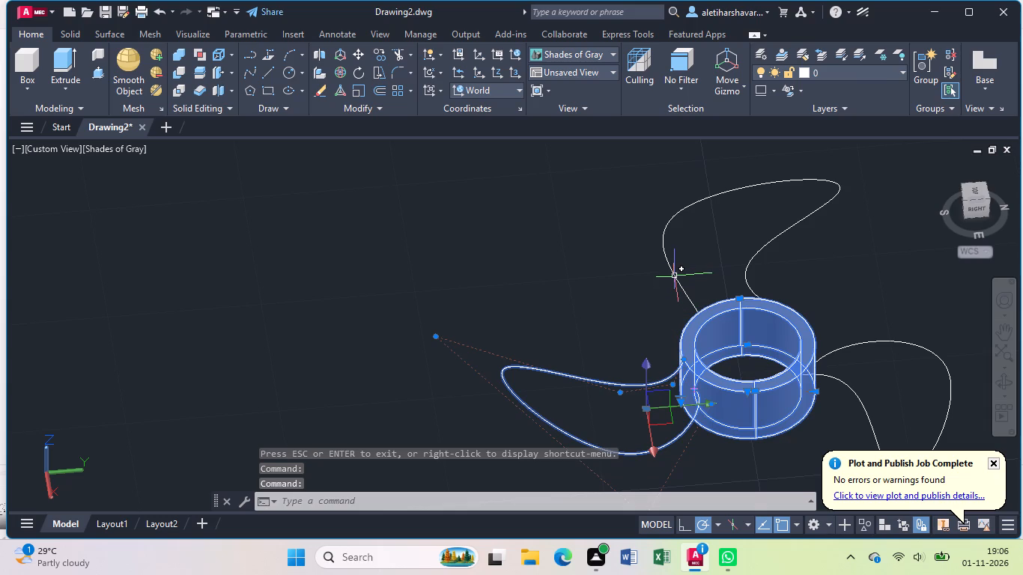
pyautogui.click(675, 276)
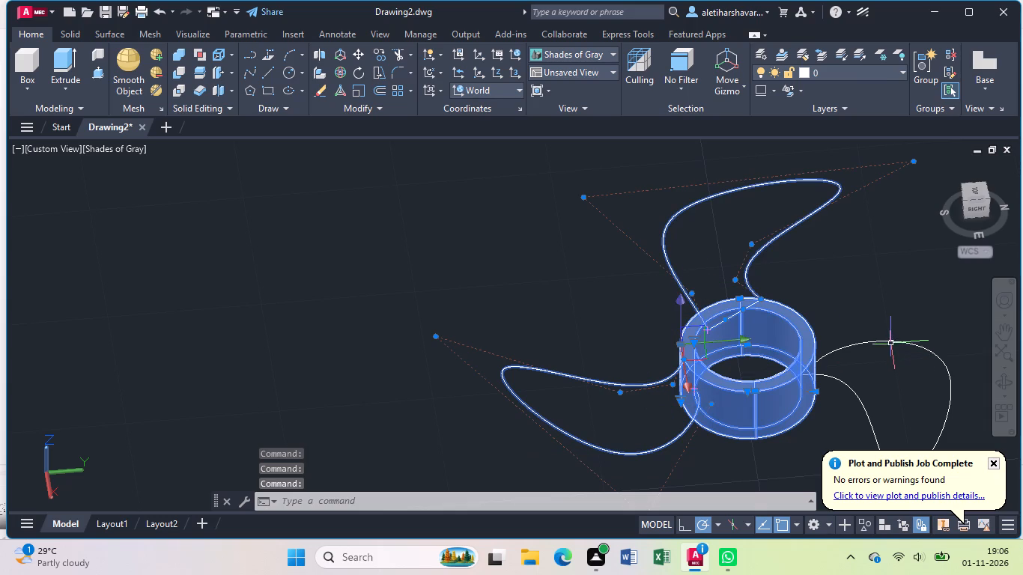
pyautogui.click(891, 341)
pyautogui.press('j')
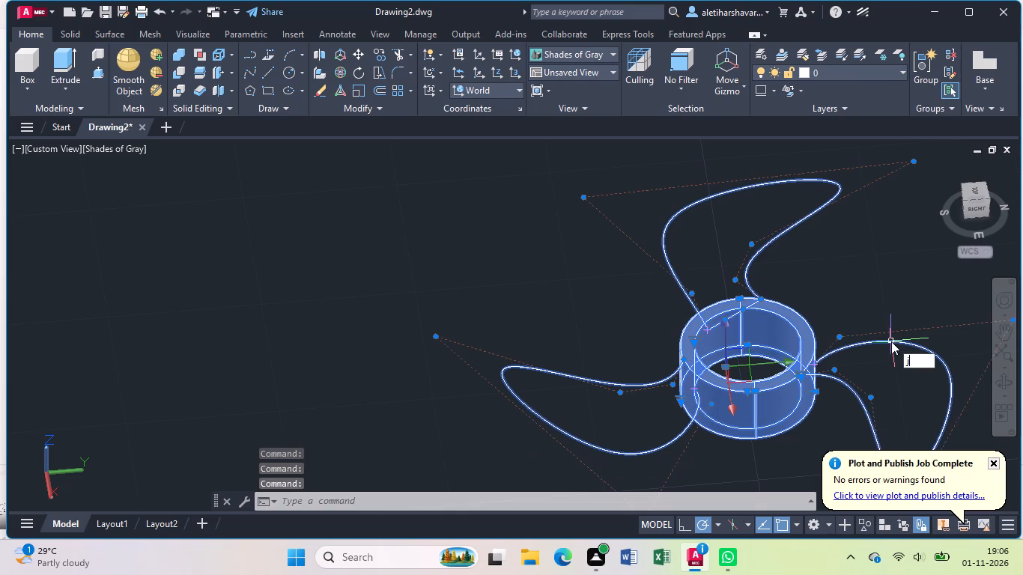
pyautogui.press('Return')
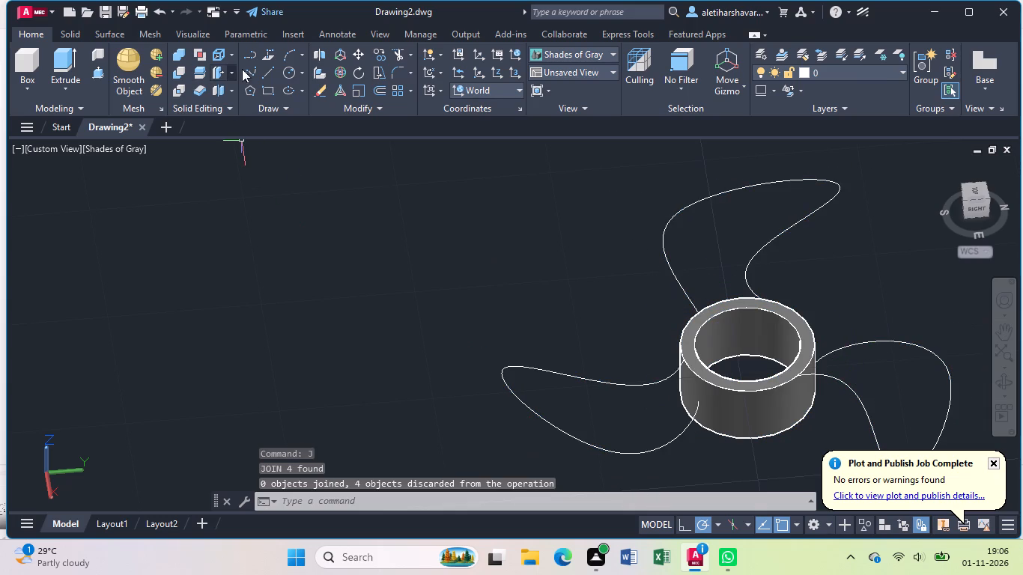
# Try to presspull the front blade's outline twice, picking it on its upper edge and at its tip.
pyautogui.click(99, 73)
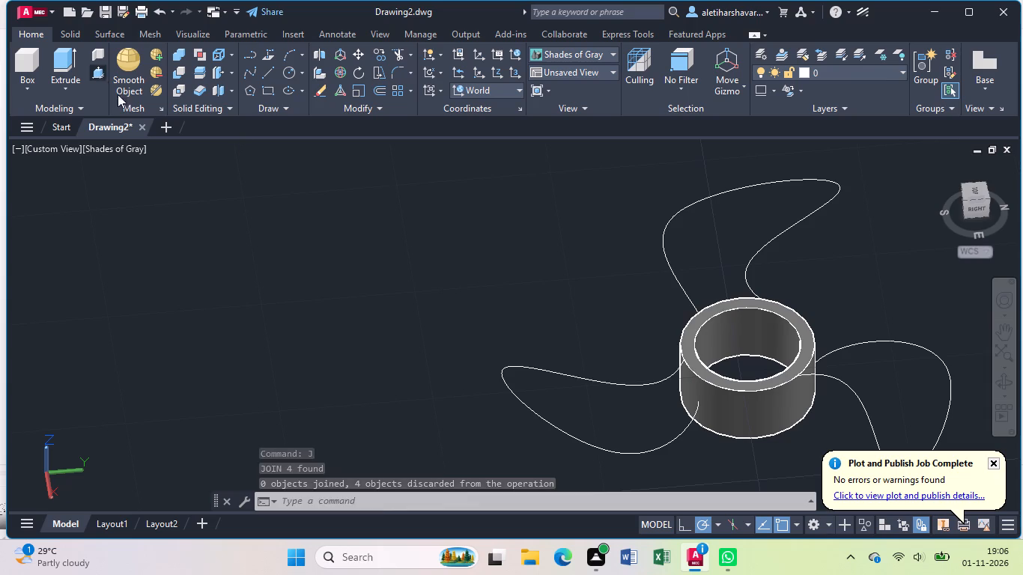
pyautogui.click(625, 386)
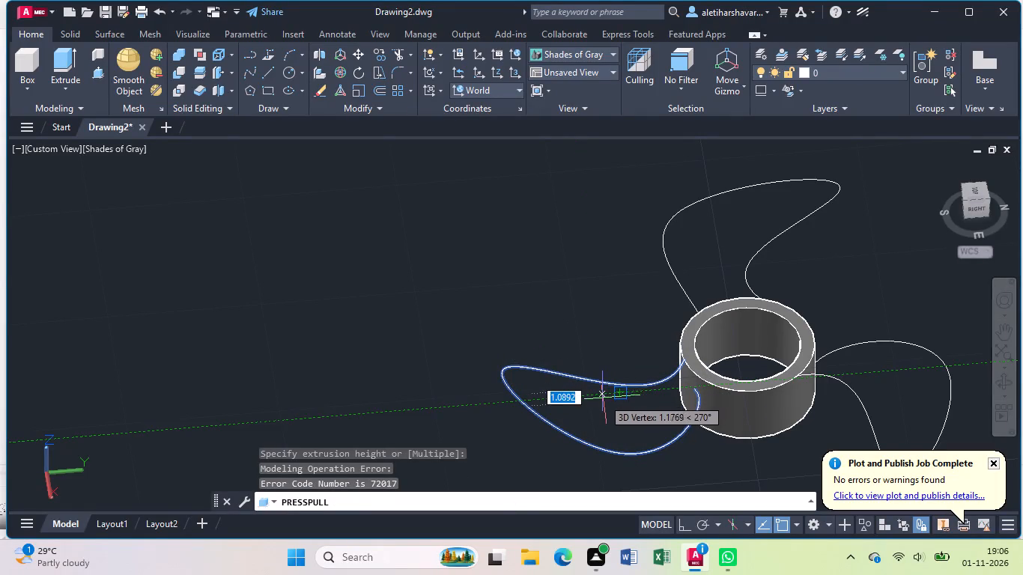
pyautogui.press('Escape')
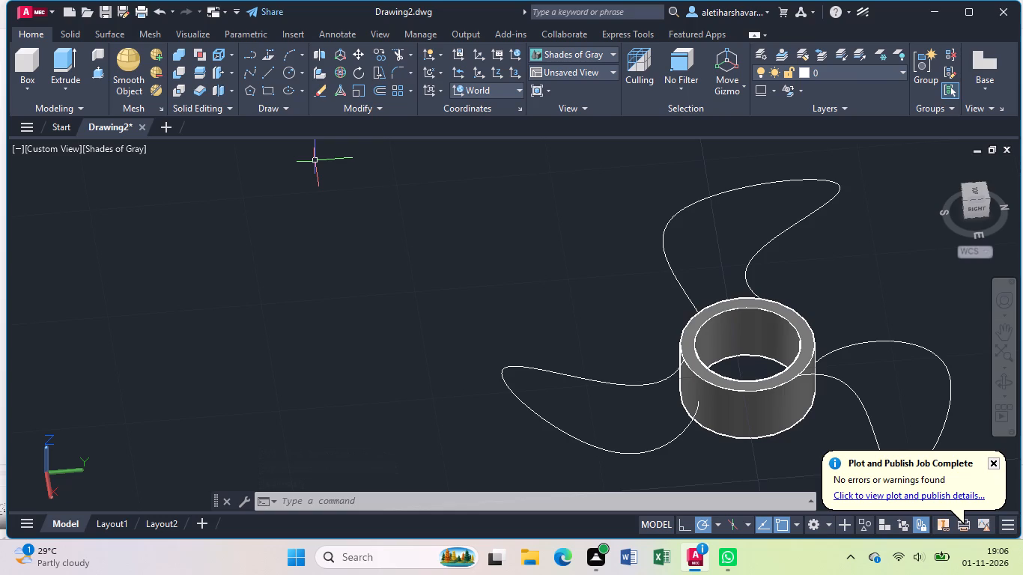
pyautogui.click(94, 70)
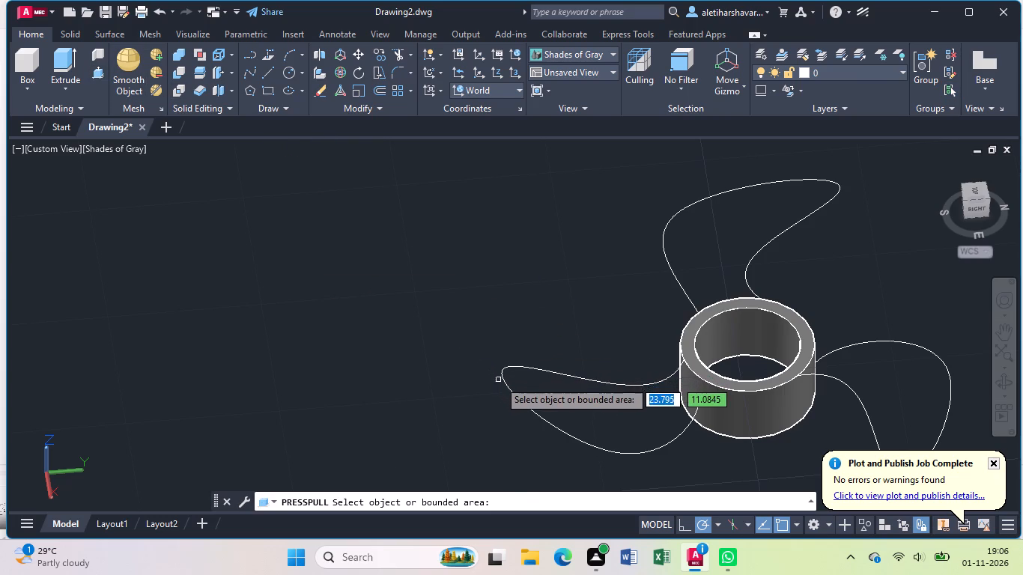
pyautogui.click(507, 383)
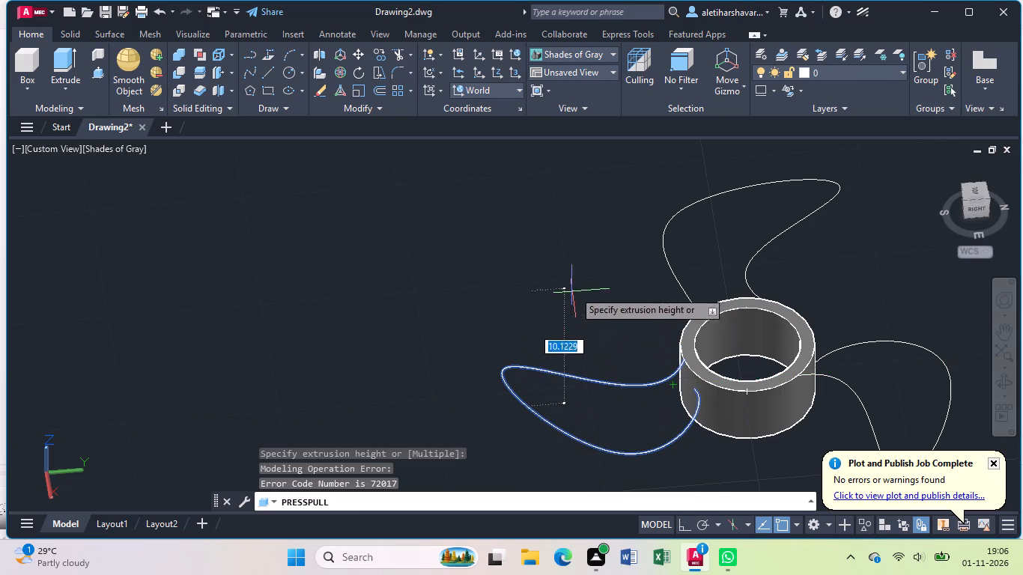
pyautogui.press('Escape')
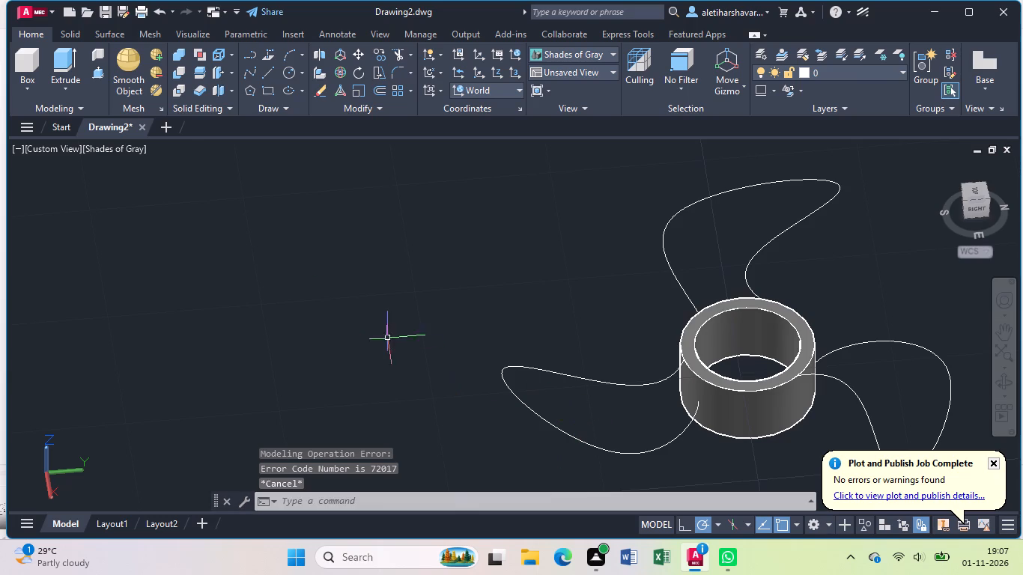
# Presspull the circular area inside the ring hub's bore with an extrusion height of 2.
pyautogui.click(93, 74)
pyautogui.click(765, 350)
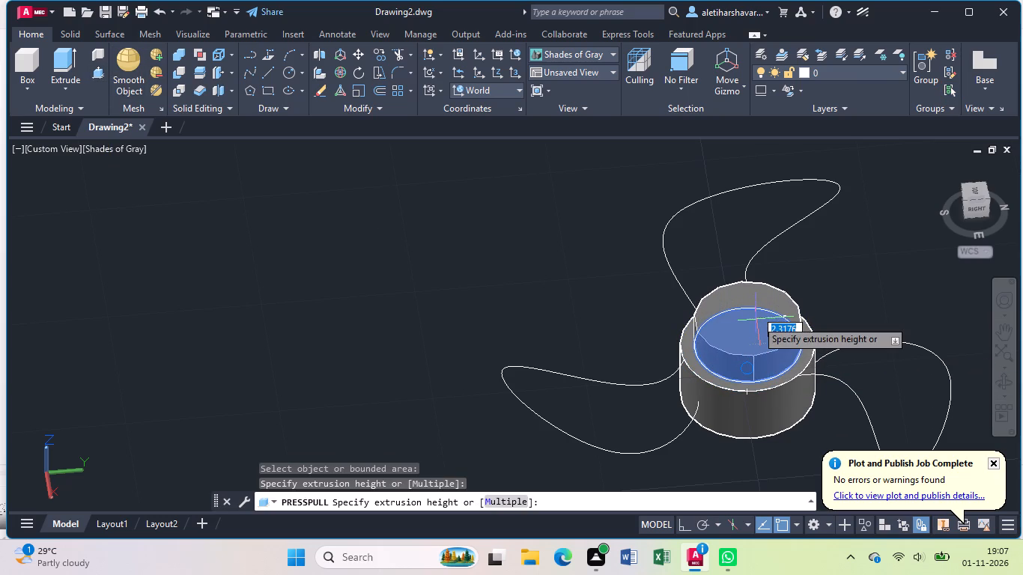
pyautogui.press('2')
pyautogui.press('Return')
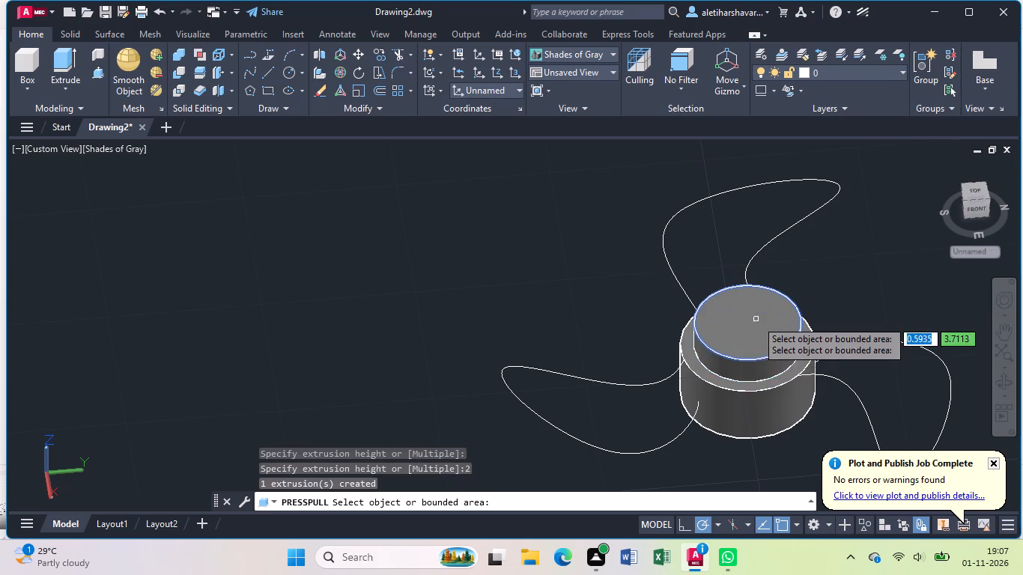
pyautogui.press('Escape')
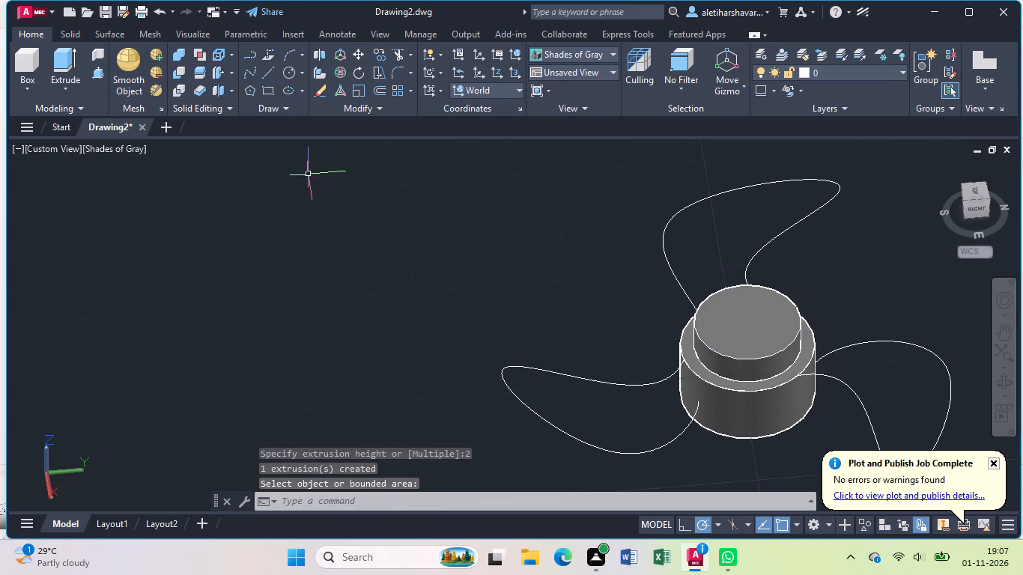
# Fillet the top circular edge of the raised central cylinder with a radius of 2.
pyautogui.click(70, 33)
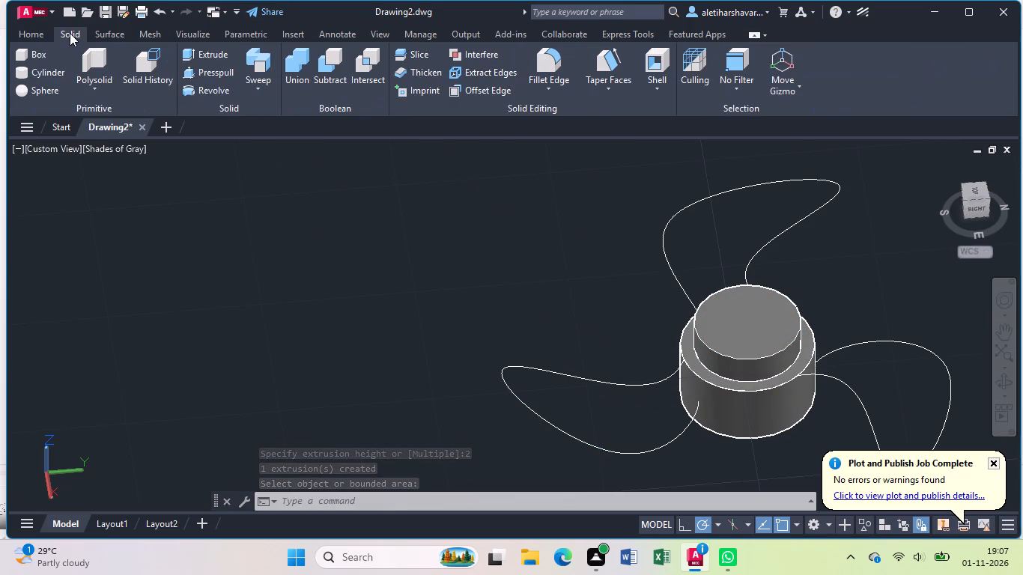
pyautogui.click(547, 63)
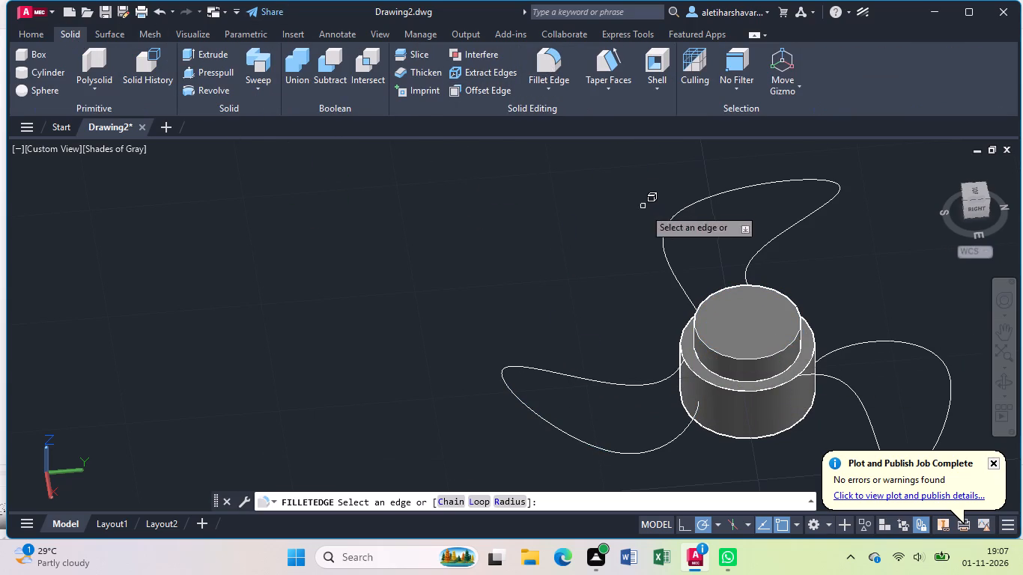
pyautogui.click(707, 347)
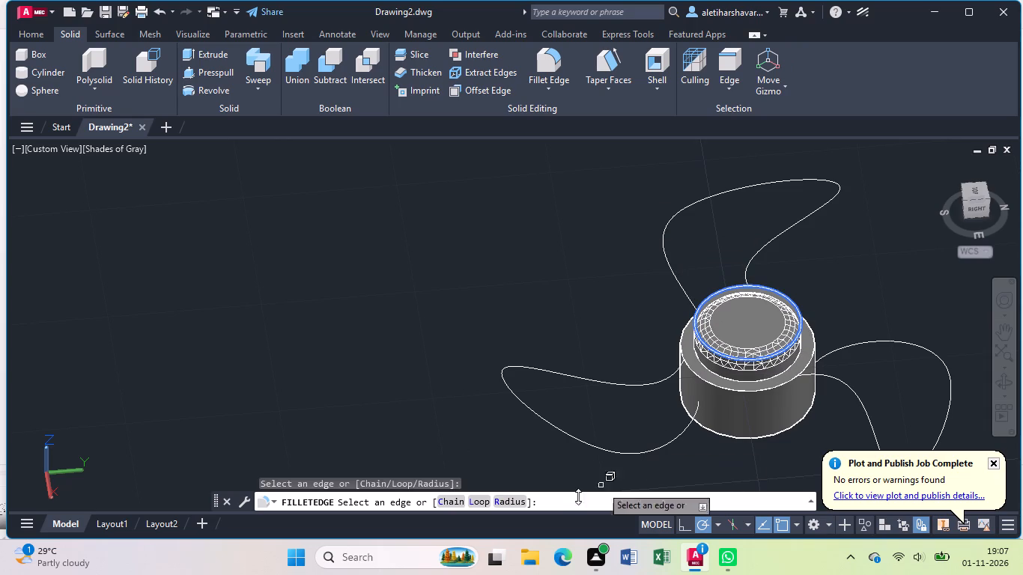
pyautogui.click(547, 504)
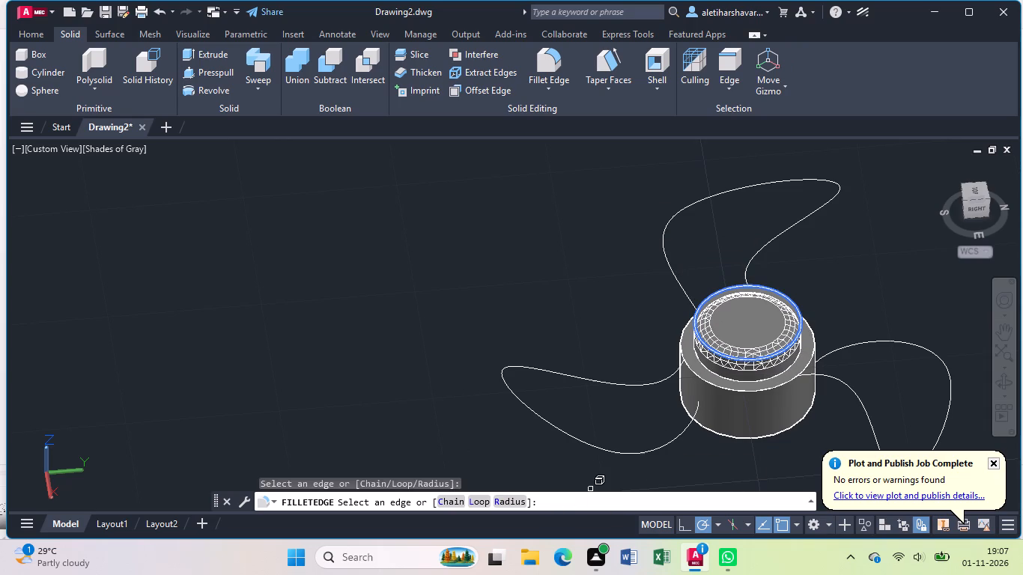
pyautogui.press('3')
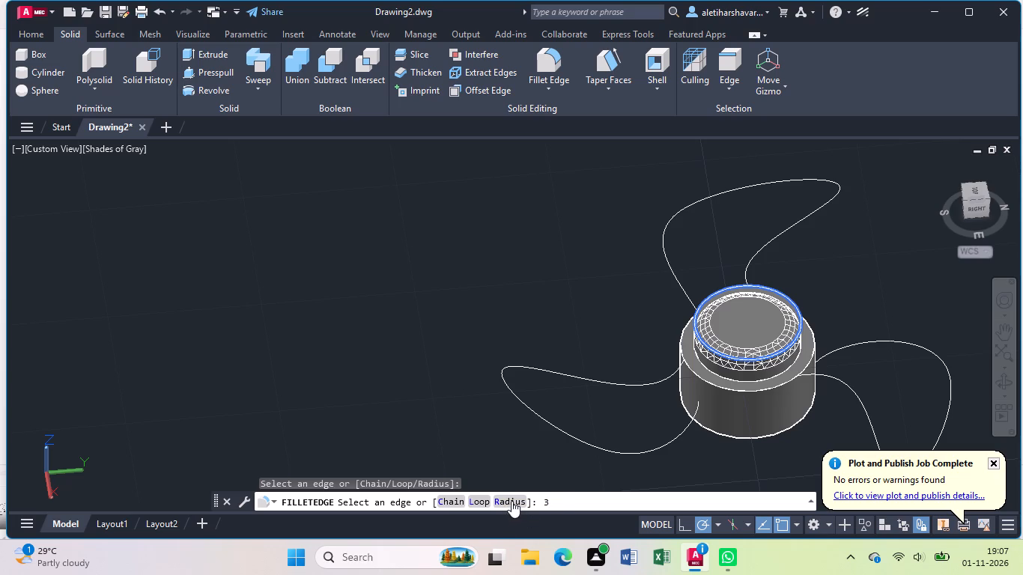
pyautogui.click(512, 501)
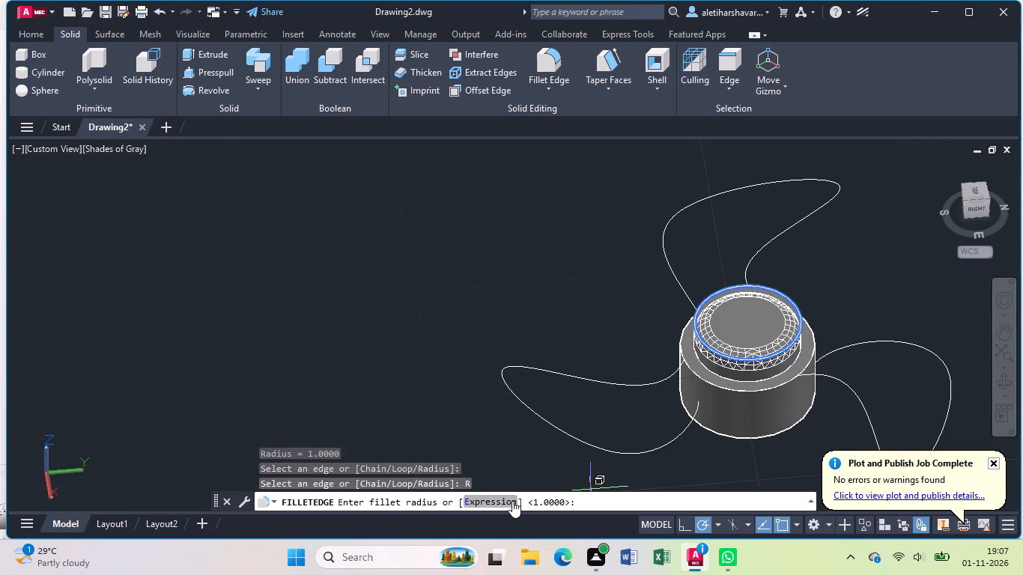
pyautogui.press('2')
pyautogui.press('Return')
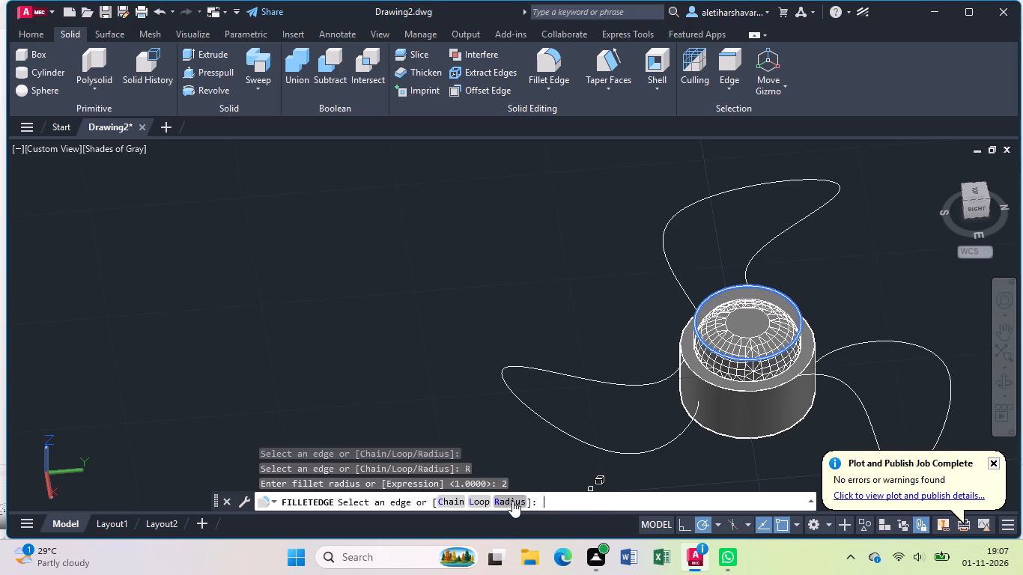
pyautogui.press('Return')
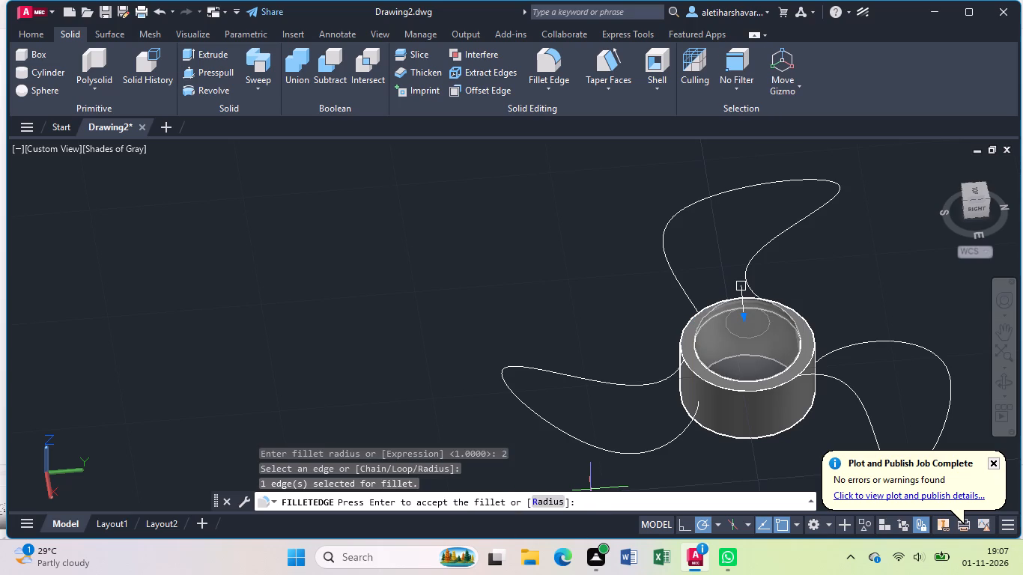
pyautogui.press('Return')
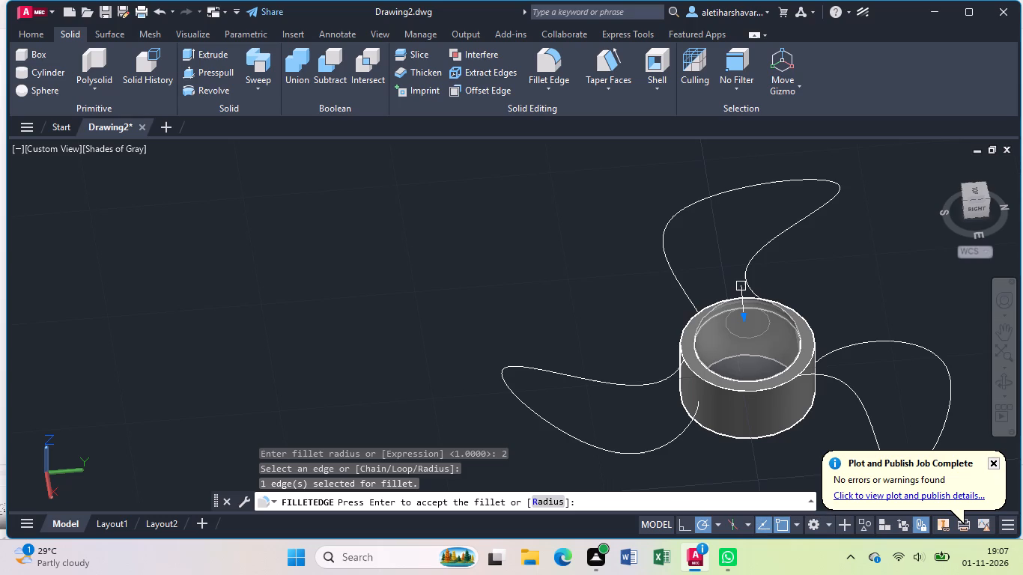
# Copy the three blade splines from the centre of the dome's top to an empty area beside the hub.
pyautogui.click(1001, 391)
pyautogui.moveTo(908, 386); pyautogui.dragTo(905, 365)
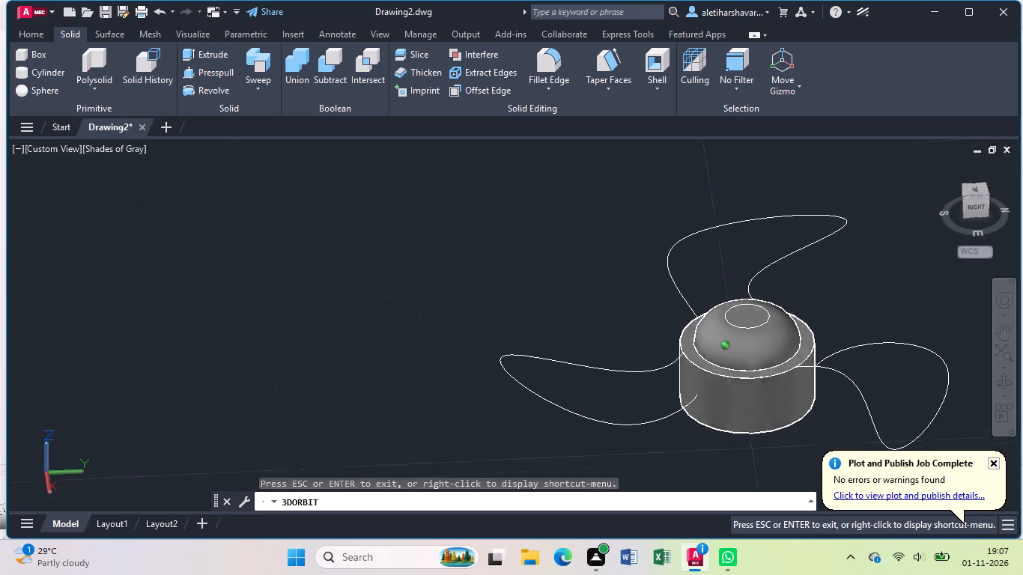
pyautogui.moveTo(905, 365); pyautogui.dragTo(802, 372)
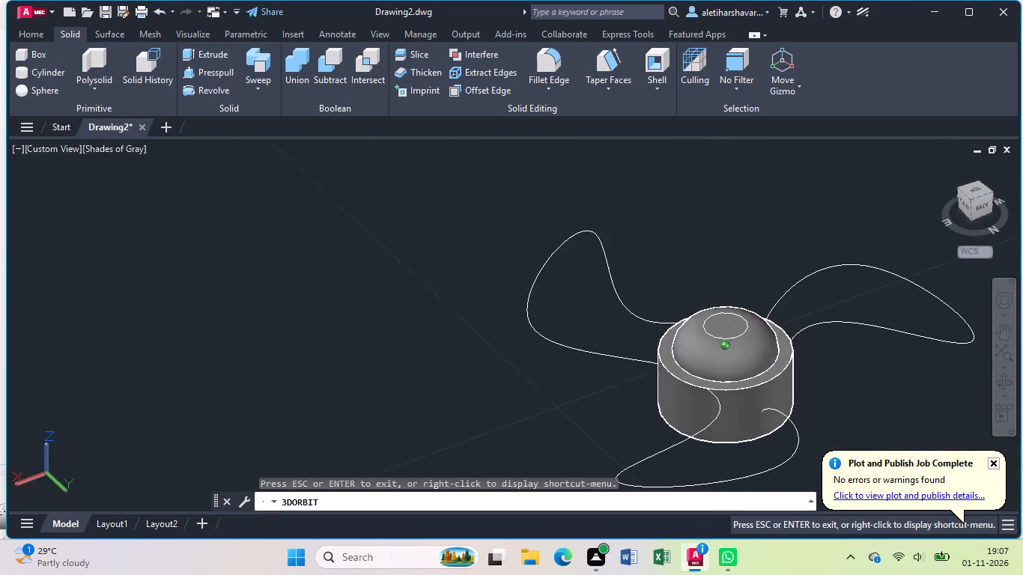
pyautogui.moveTo(802, 372); pyautogui.dragTo(767, 350)
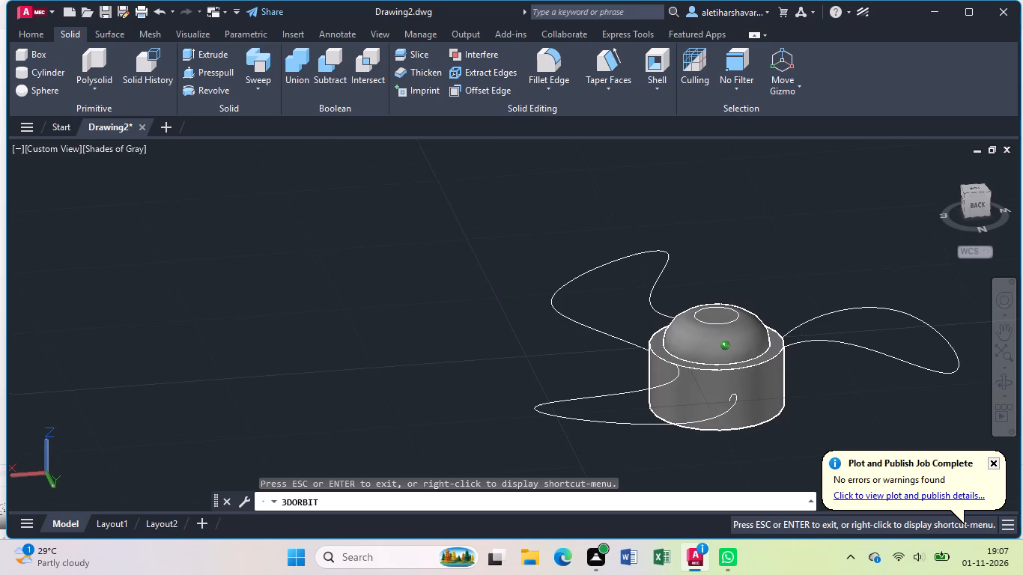
pyautogui.moveTo(767, 350); pyautogui.dragTo(717, 370)
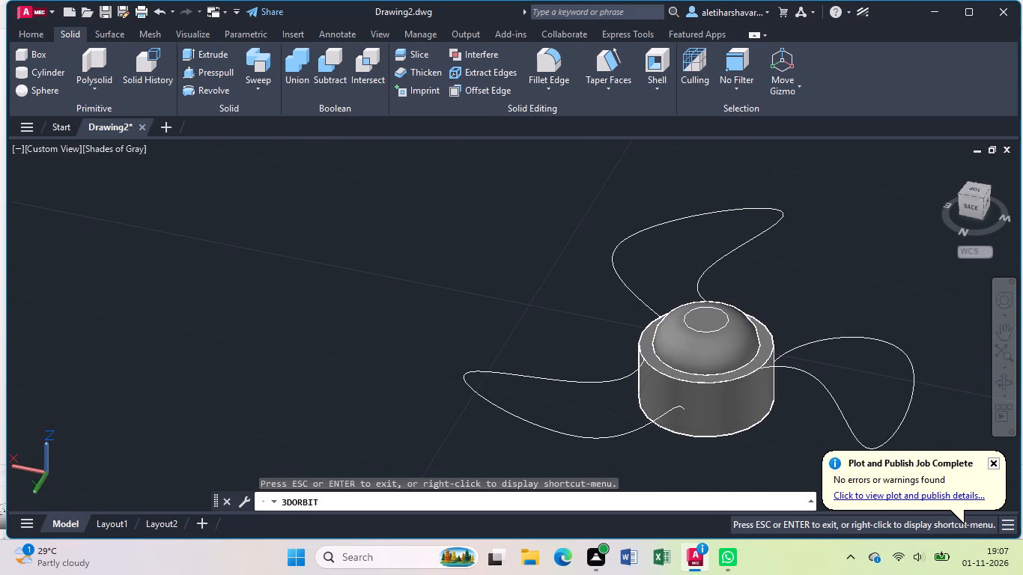
pyautogui.press('Escape')
pyautogui.click(619, 276)
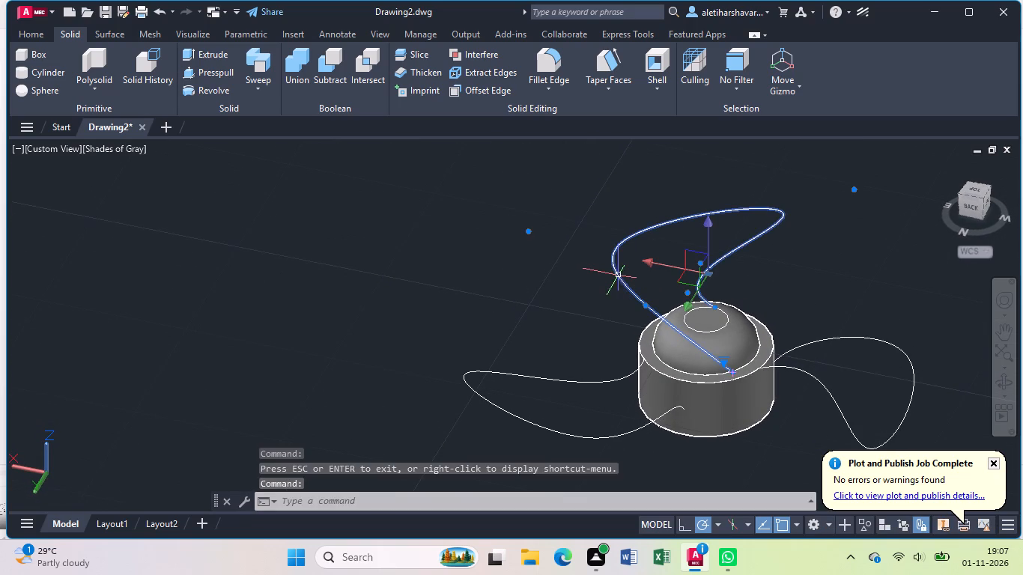
pyautogui.click(597, 383)
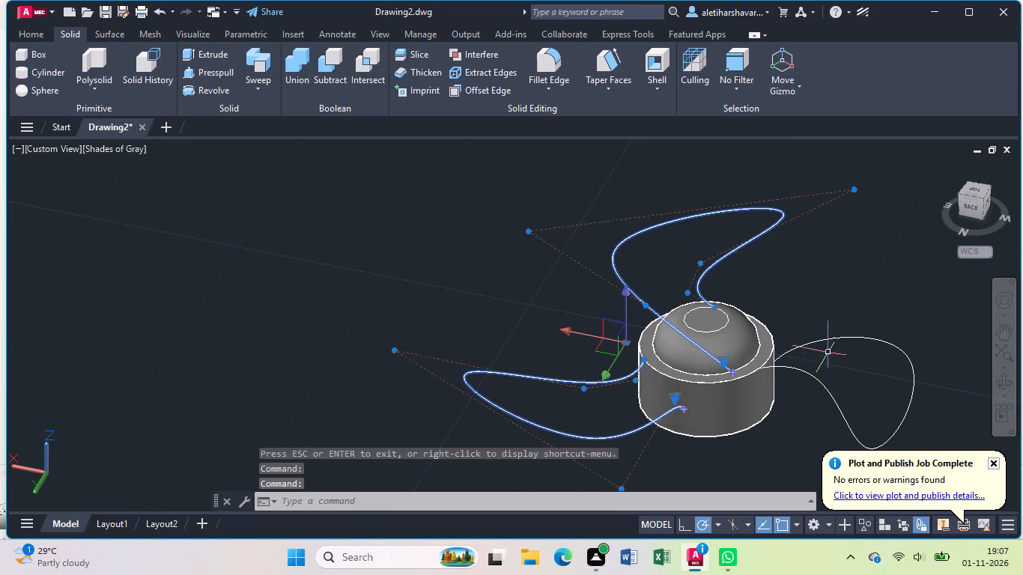
pyautogui.click(823, 338)
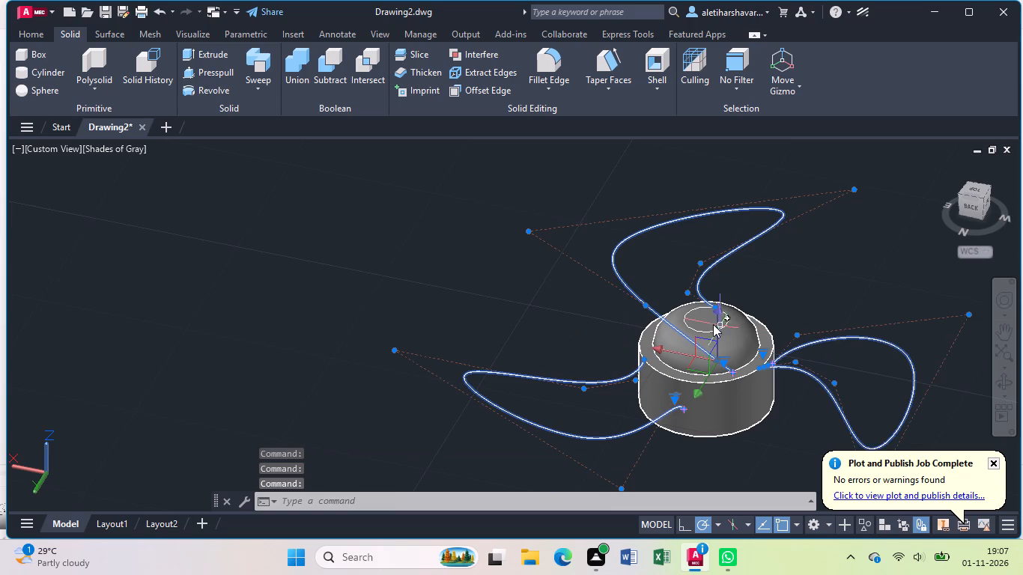
pyautogui.write('co')
pyautogui.press('Return')
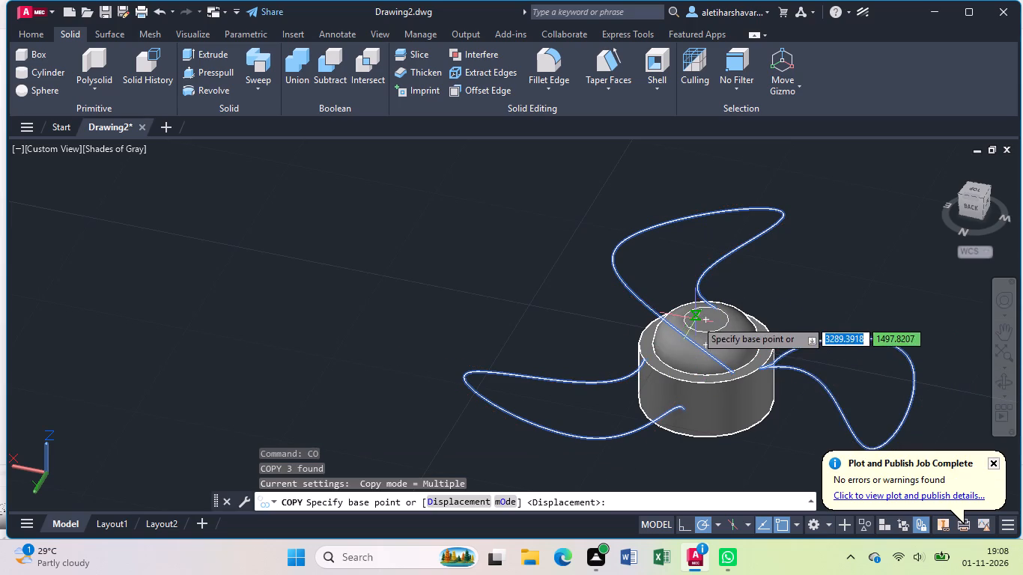
pyautogui.click(706, 321)
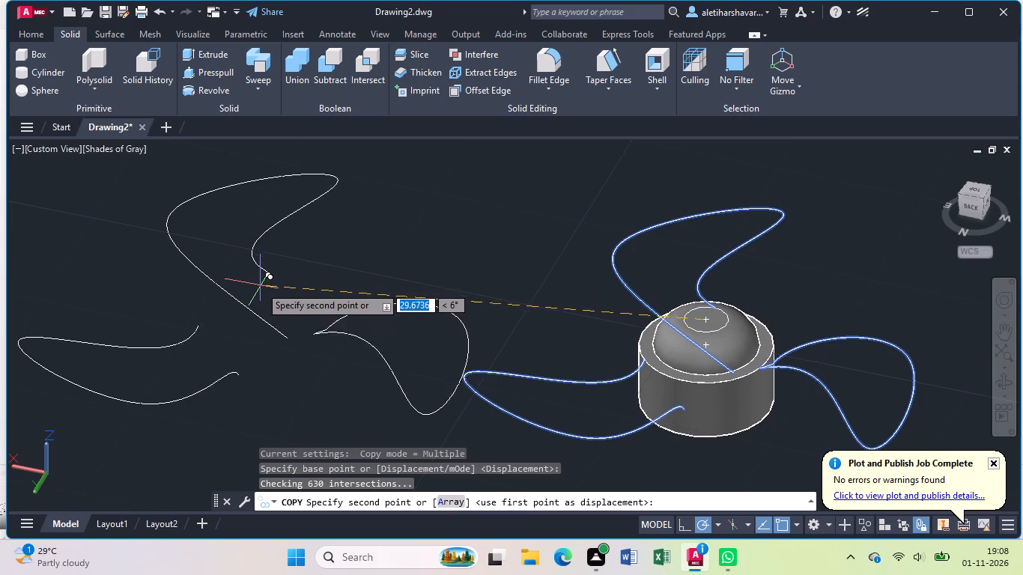
pyautogui.click(230, 289)
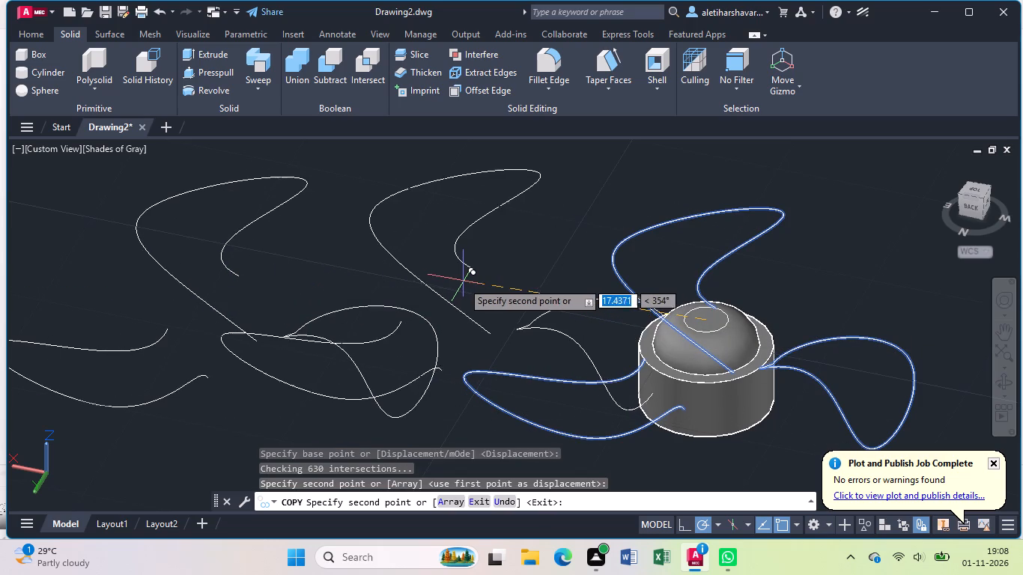
pyautogui.press('Escape')
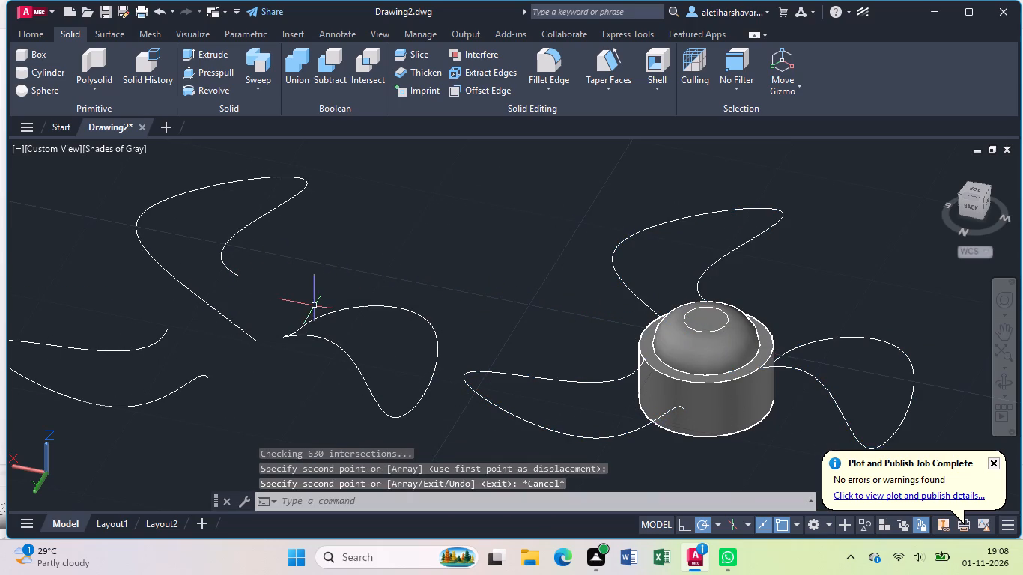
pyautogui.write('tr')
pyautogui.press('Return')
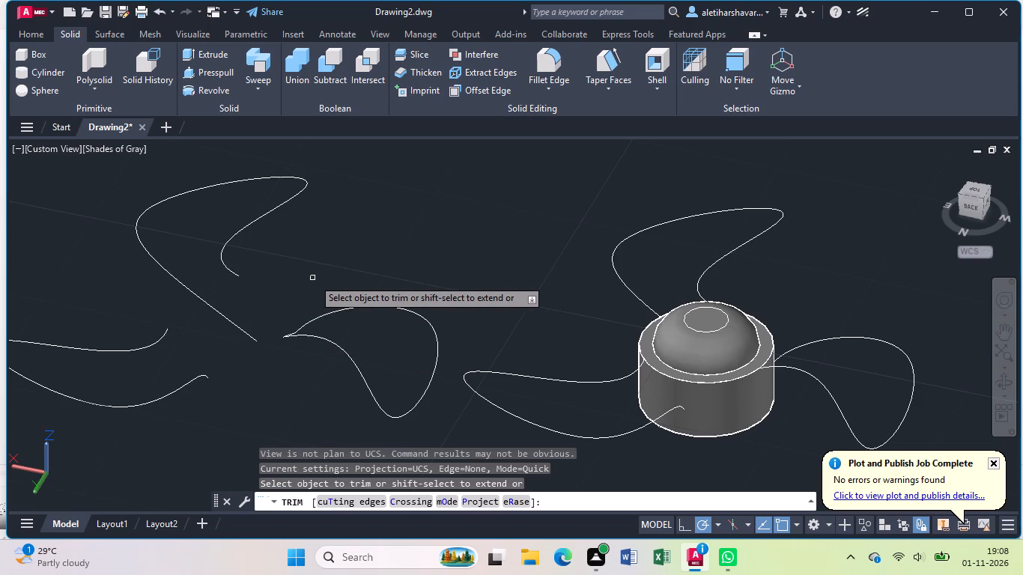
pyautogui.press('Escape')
# Draw a line about 4.19 long joining the two open root ends of the copied blade farthest from the hub.
pyautogui.press('l')
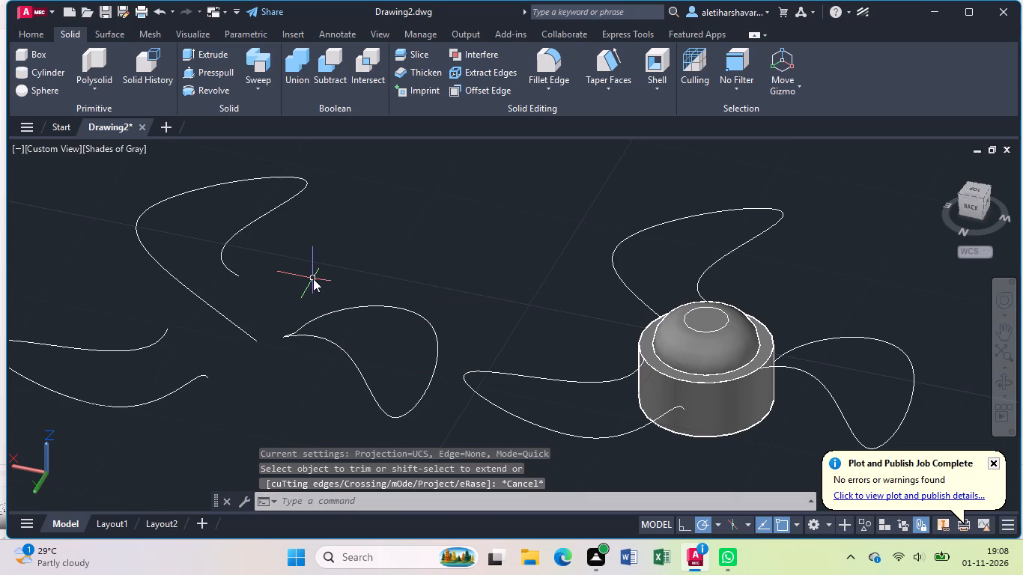
pyautogui.press('Return')
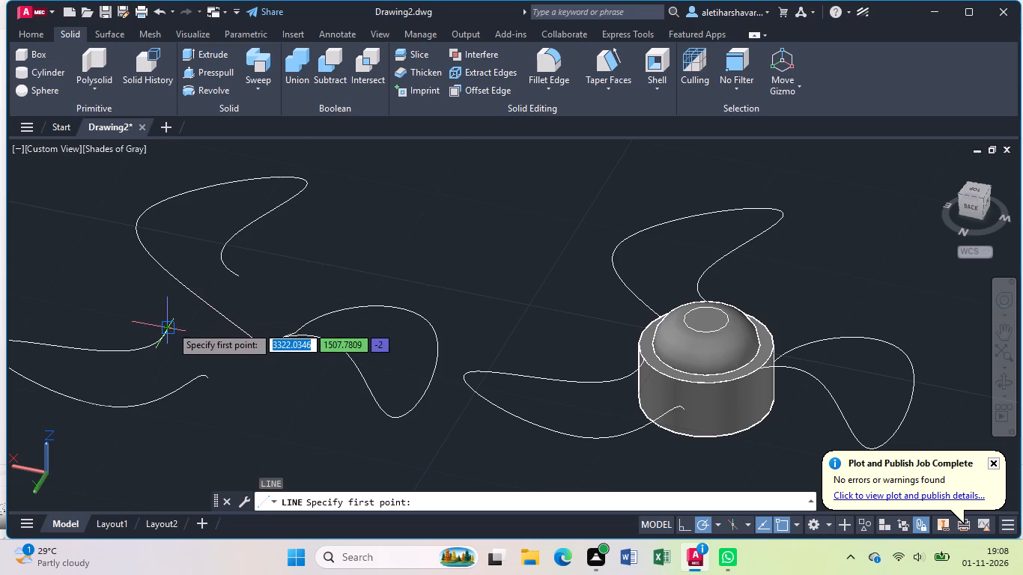
pyautogui.click(169, 327)
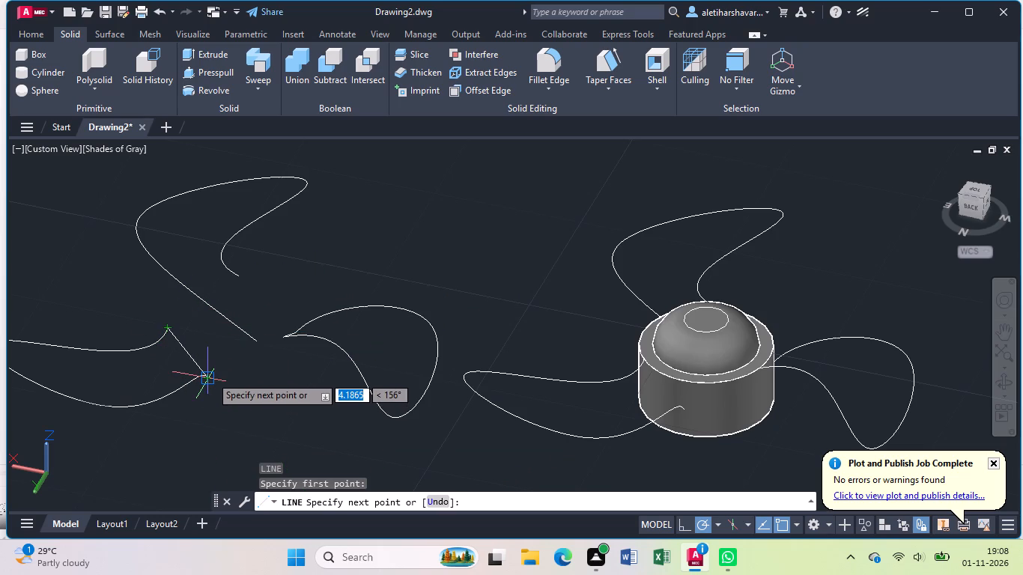
pyautogui.click(210, 376)
pyautogui.press('Escape')
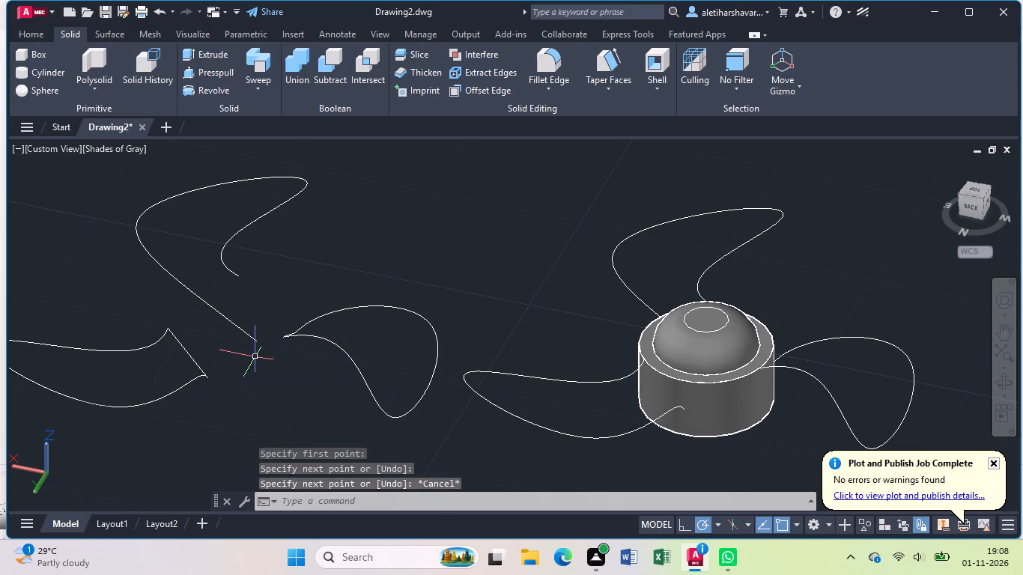
# Draw a line about 2.89 long from the upper copied blade's short root end to its opposite edge.
pyautogui.press('l')
pyautogui.press('Return')
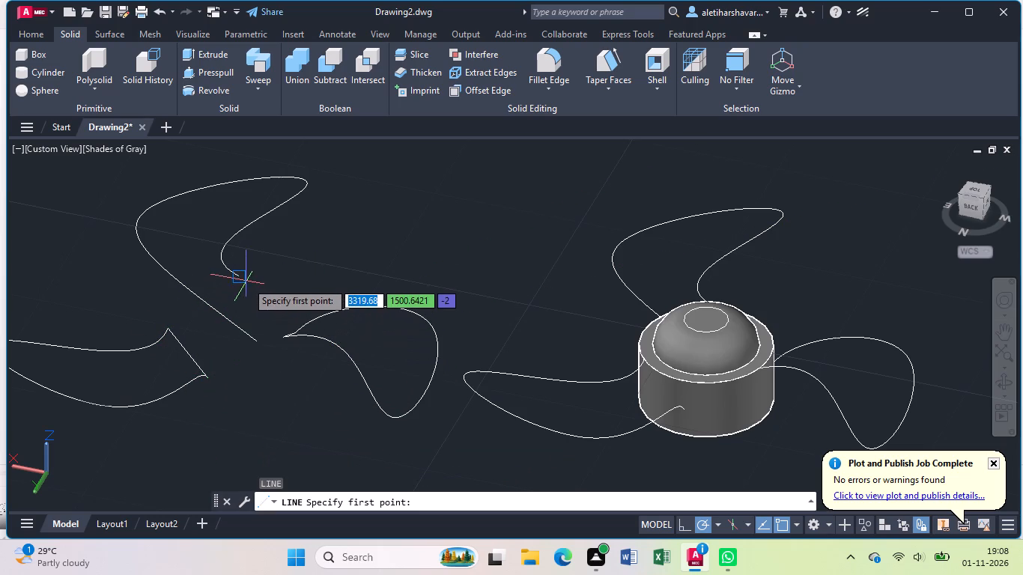
pyautogui.click(242, 276)
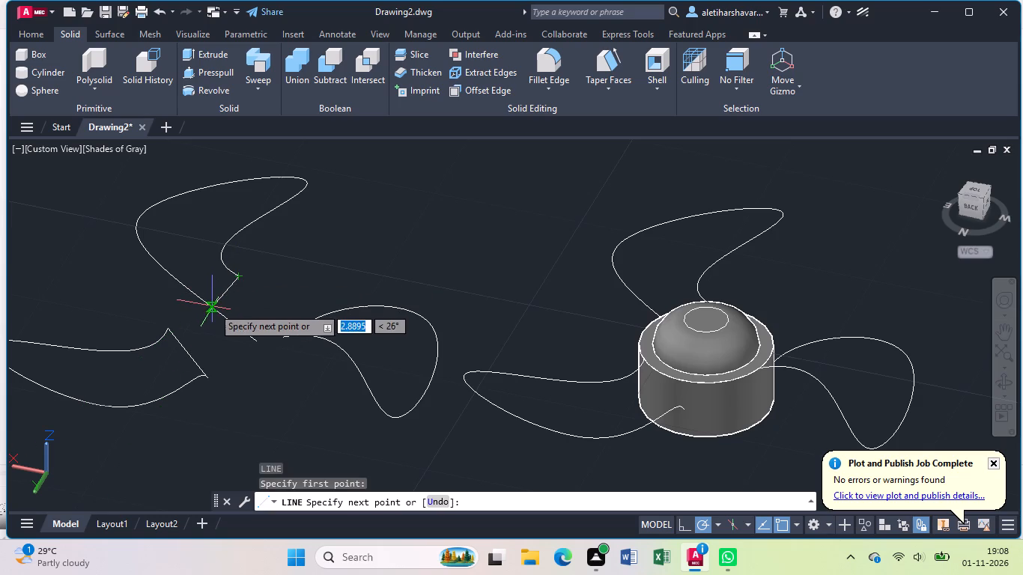
pyautogui.click(213, 307)
pyautogui.press('Escape')
pyautogui.press('Escape')
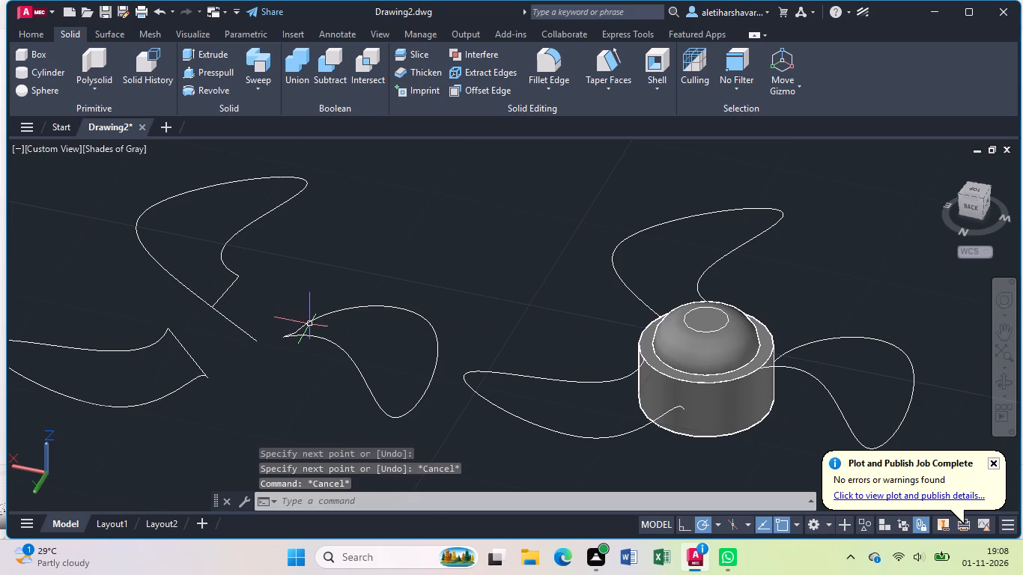
# Examine the pointed root of the copied blade nearest the hub to see how its edges meet.
pyautogui.click(1001, 387)
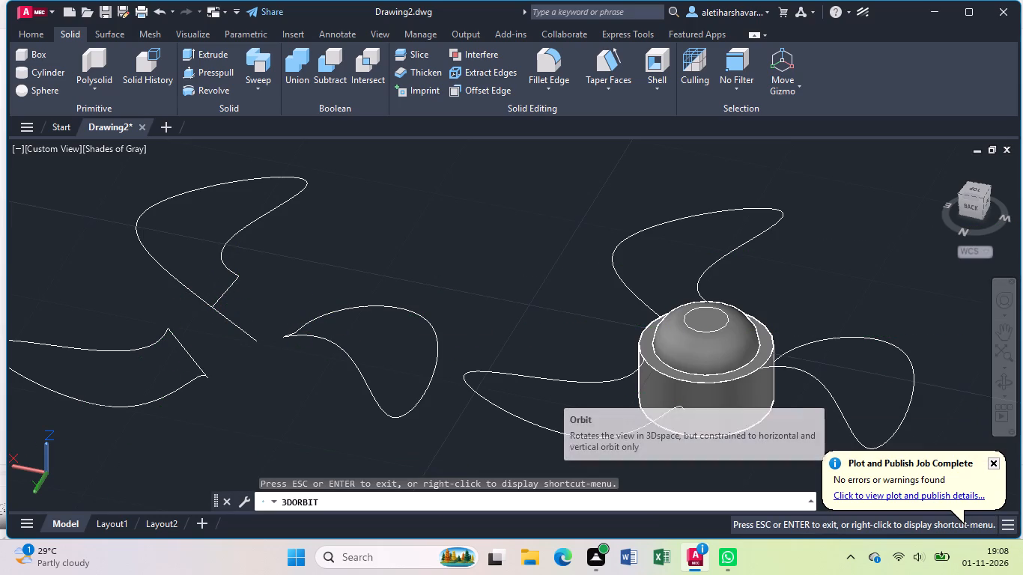
pyautogui.scroll(2, 276, 368)
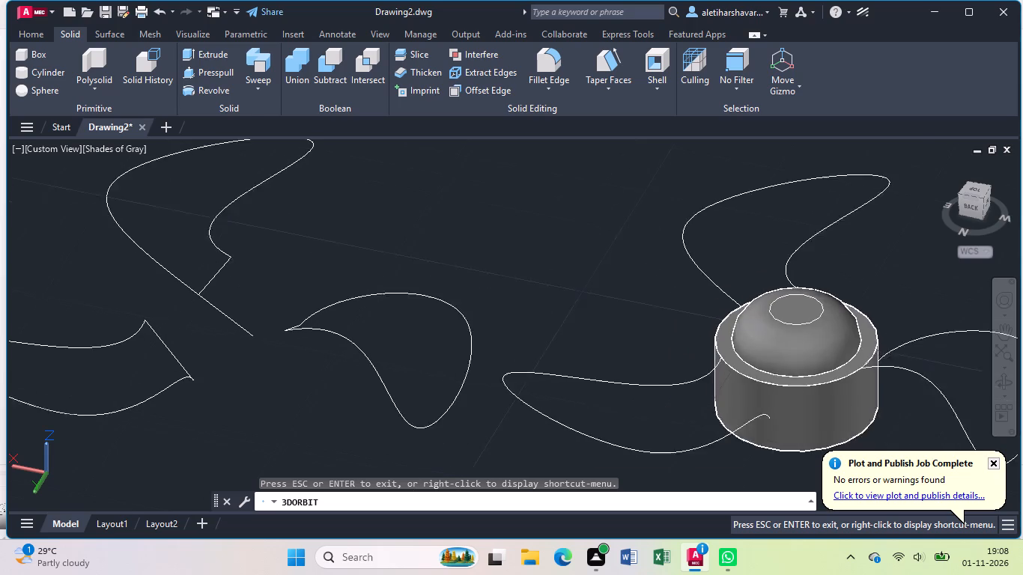
pyautogui.scroll(9, 276, 367)
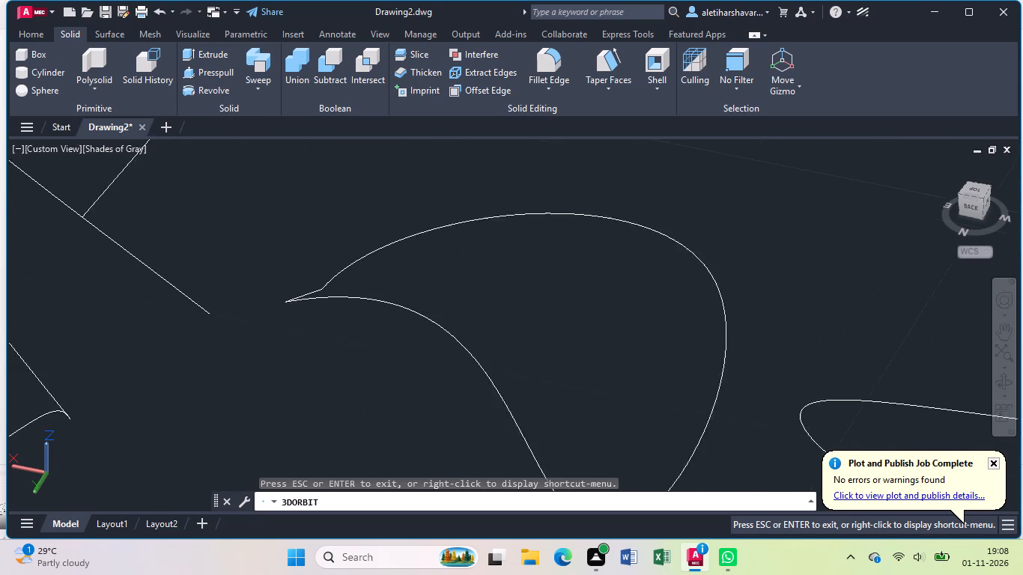
pyautogui.scroll(13, 293, 317)
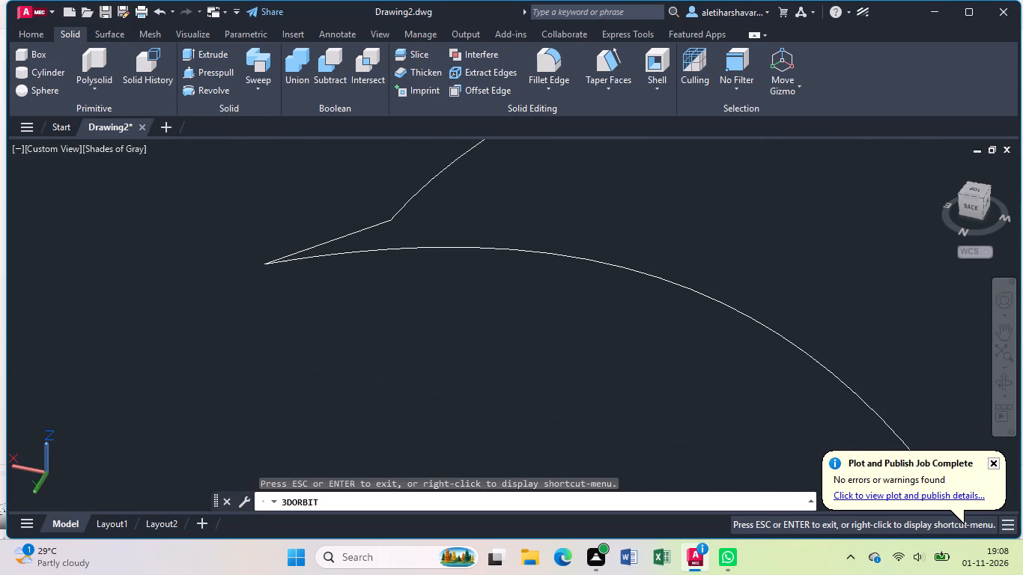
pyautogui.scroll(-18, 294, 317)
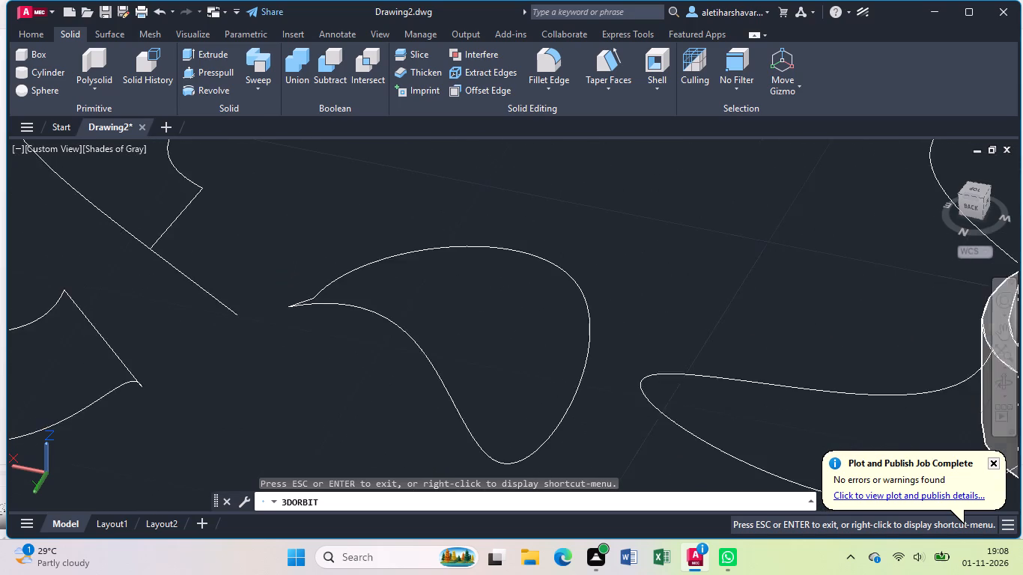
pyautogui.scroll(-9, 297, 317)
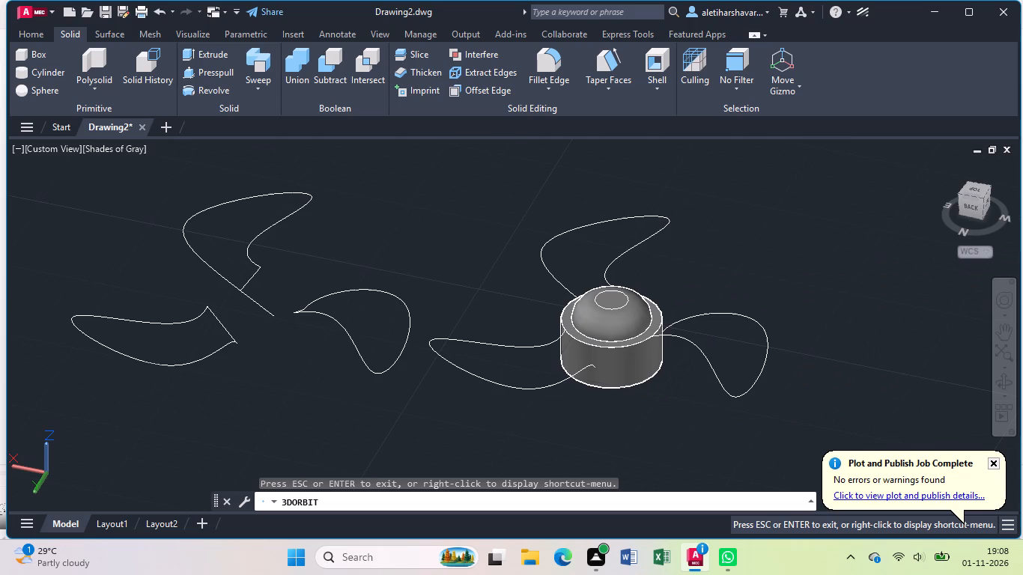
pyautogui.press('Escape')
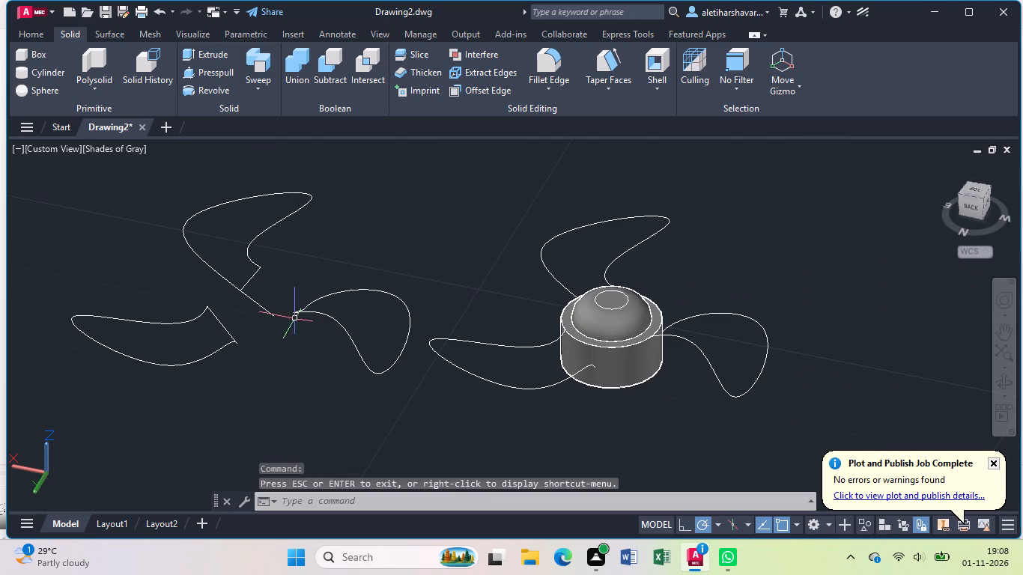
# Draw a short line joining the two open root ends of the copied blade nearest the hub.
pyautogui.write('kl')
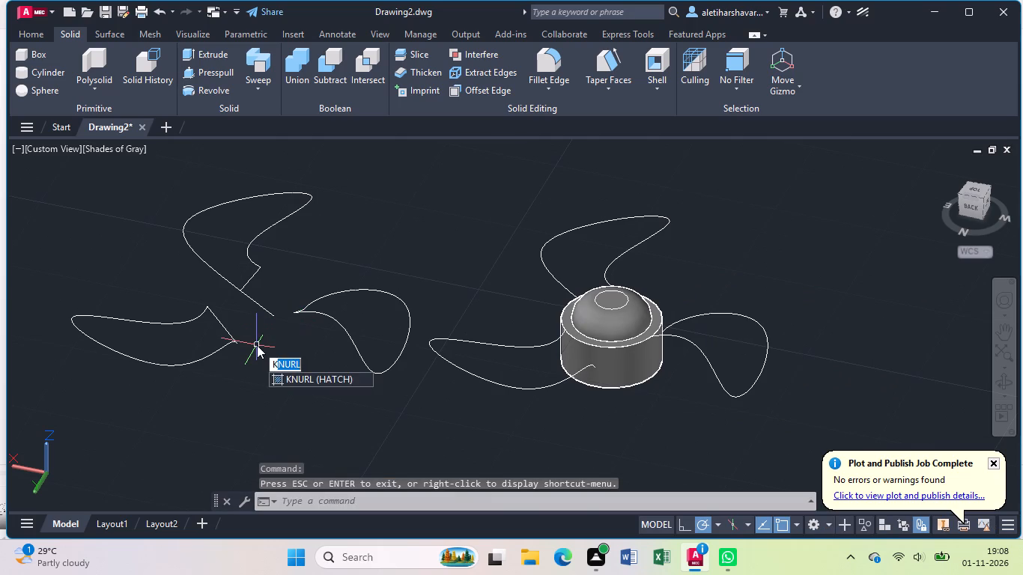
pyautogui.press('Escape')
pyautogui.press('l')
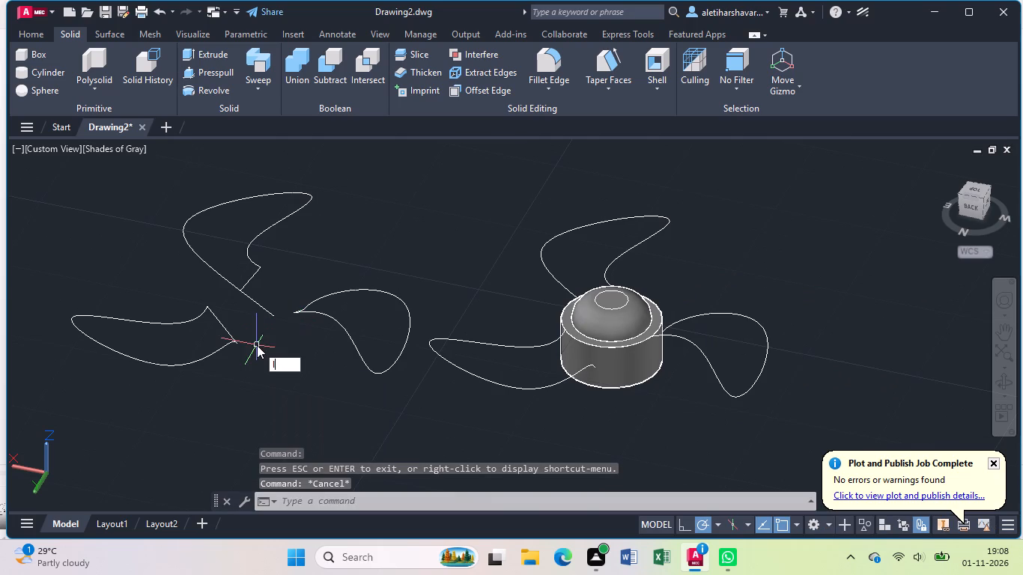
pyautogui.press('Return')
pyautogui.click(307, 306)
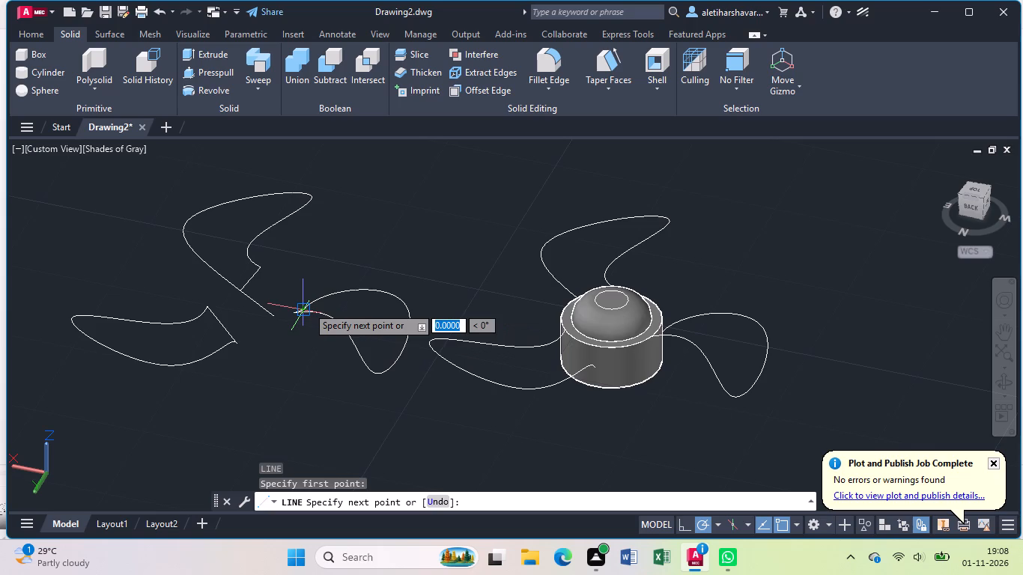
pyautogui.click(295, 312)
pyautogui.press('Escape')
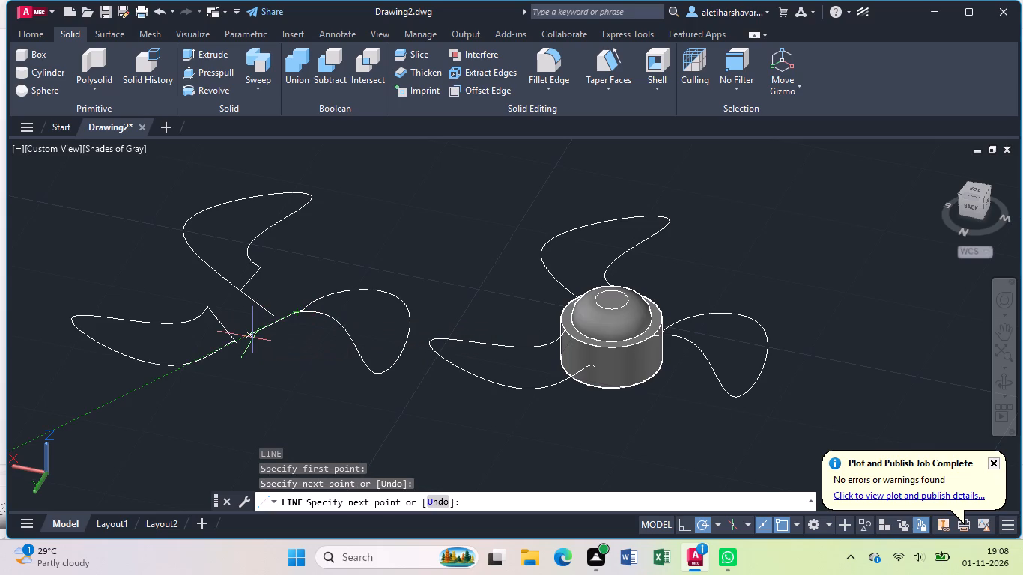
# Join the three copied blade splines with their root closing lines.
pyautogui.moveTo(357, 168); pyautogui.dragTo(356, 177)
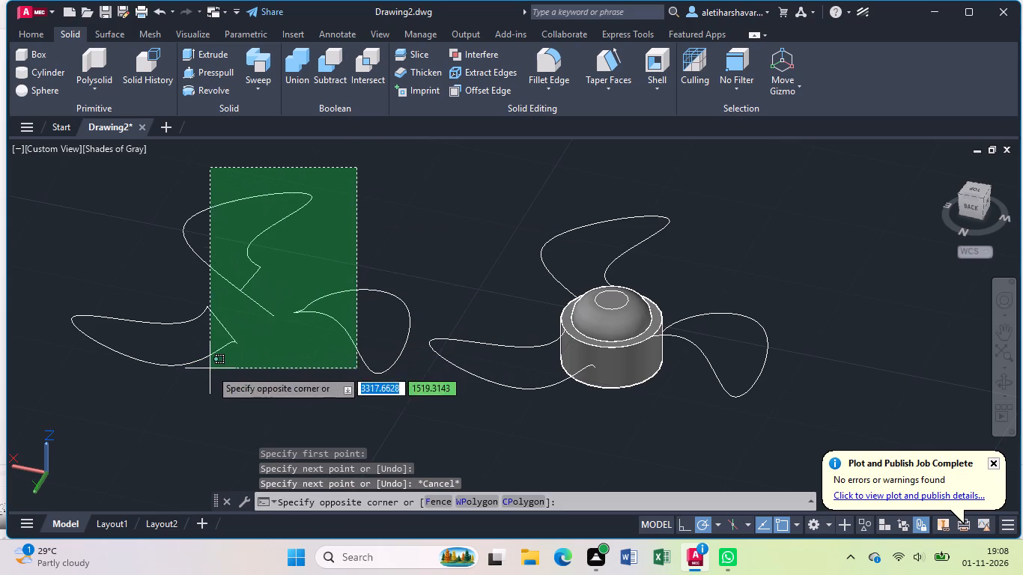
pyautogui.click(183, 381)
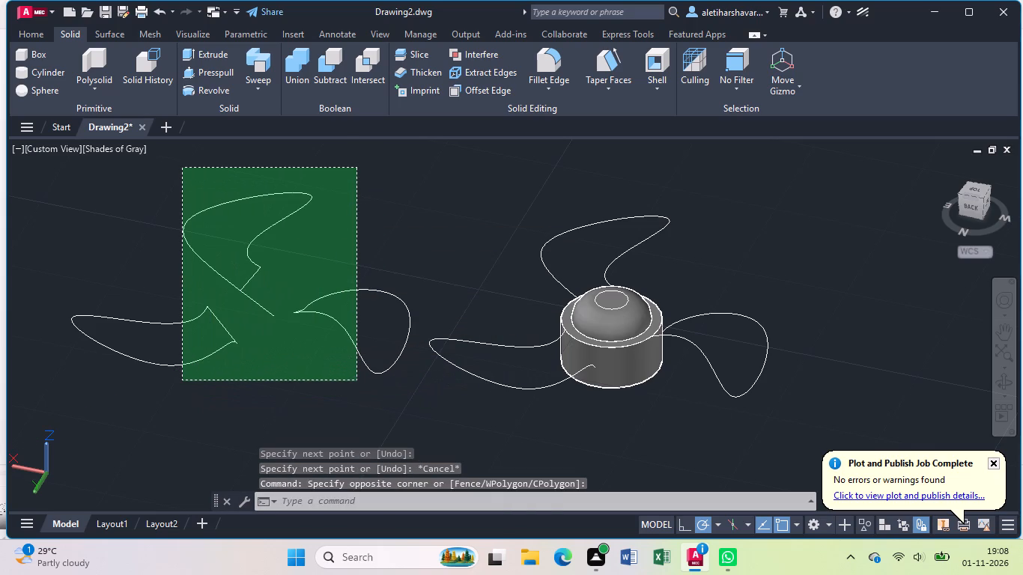
pyautogui.press('j')
pyautogui.press('Return')
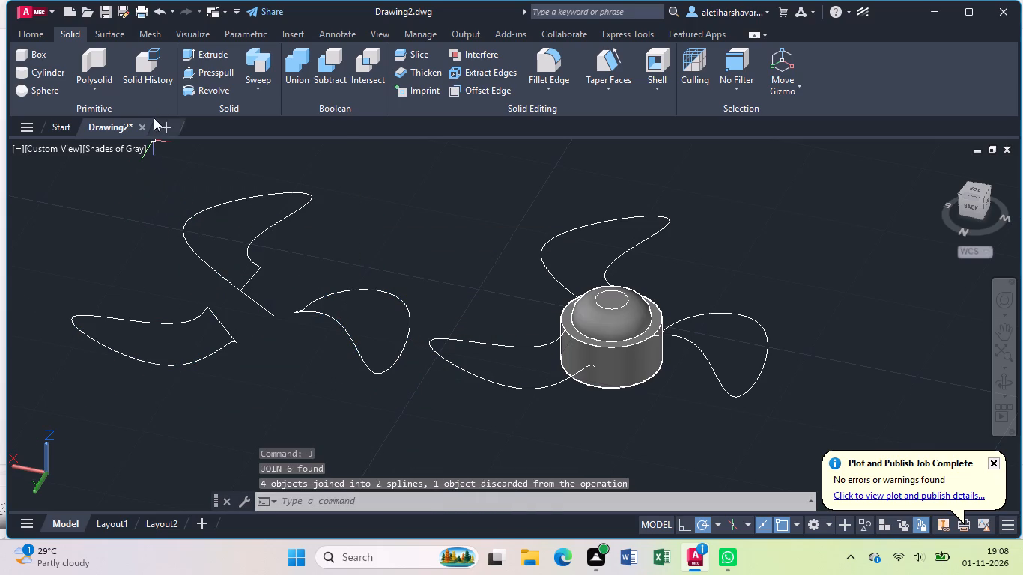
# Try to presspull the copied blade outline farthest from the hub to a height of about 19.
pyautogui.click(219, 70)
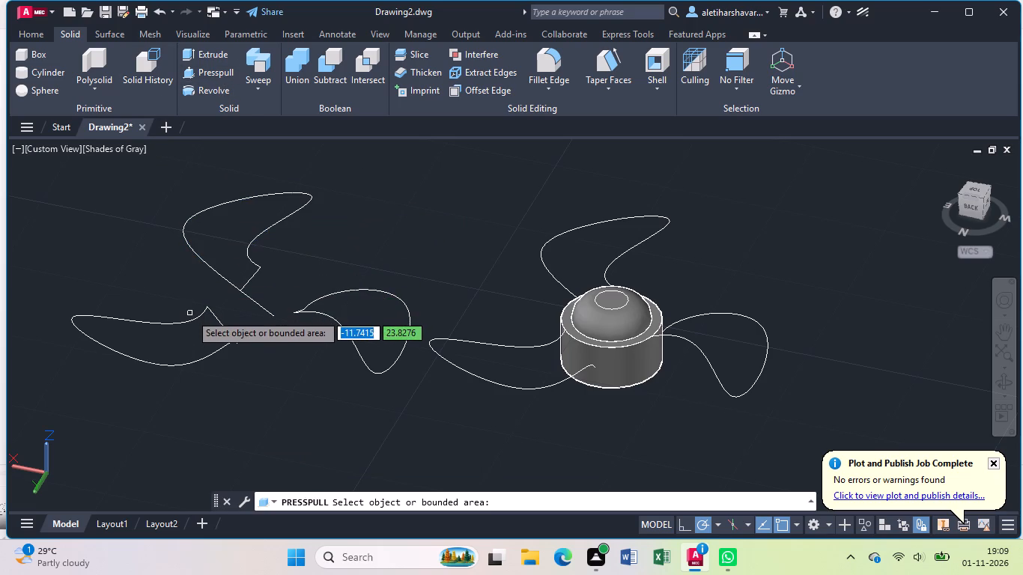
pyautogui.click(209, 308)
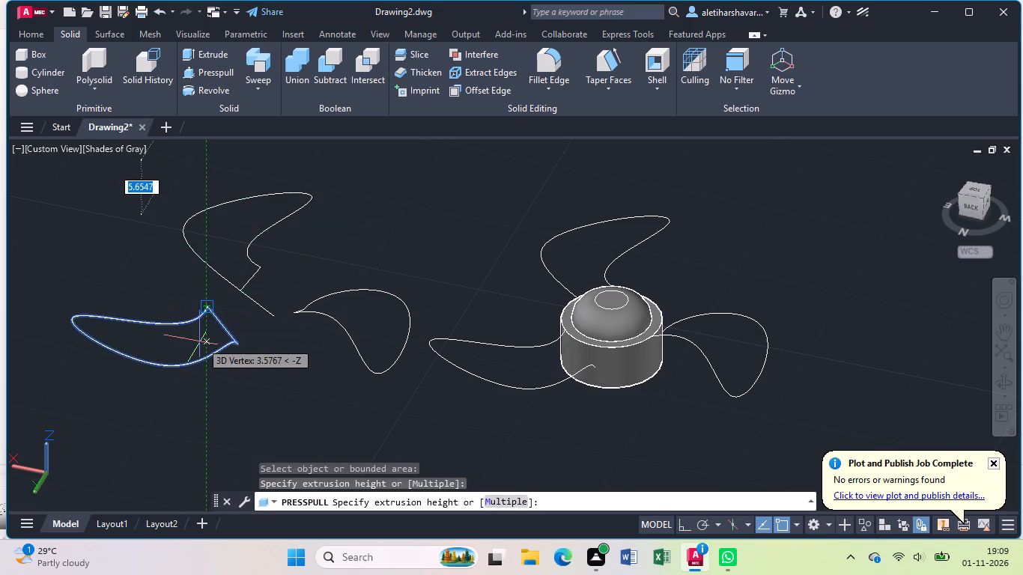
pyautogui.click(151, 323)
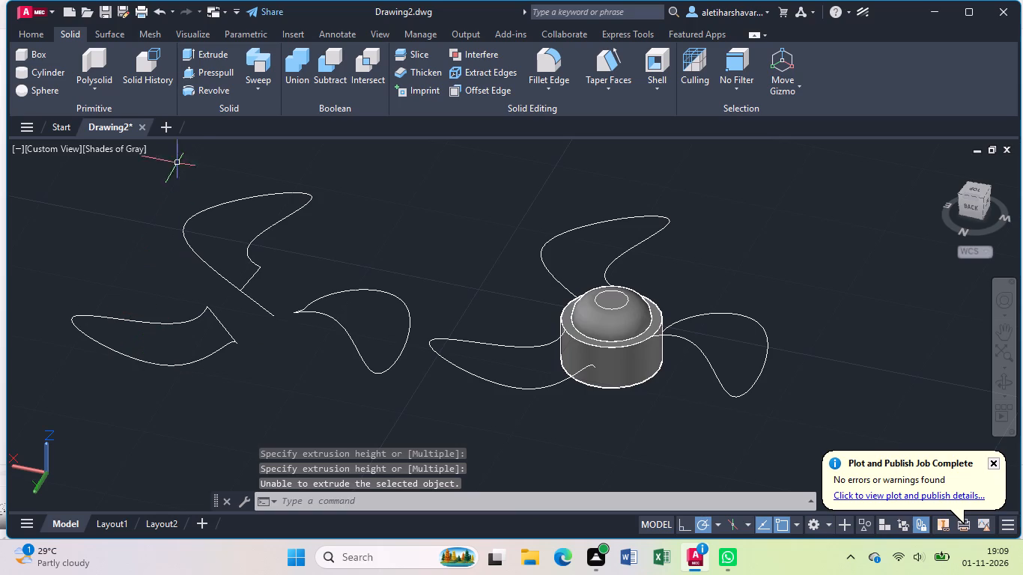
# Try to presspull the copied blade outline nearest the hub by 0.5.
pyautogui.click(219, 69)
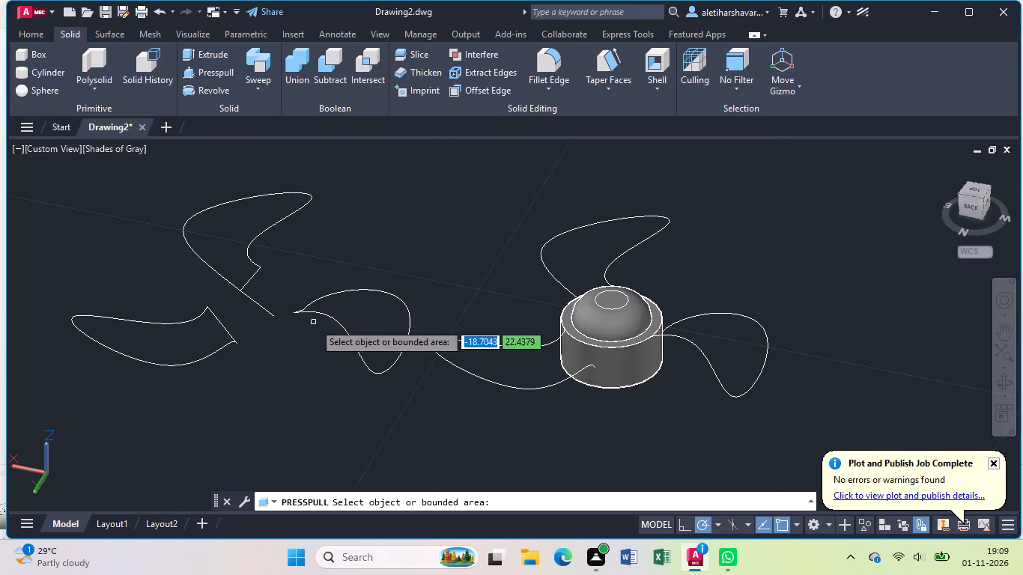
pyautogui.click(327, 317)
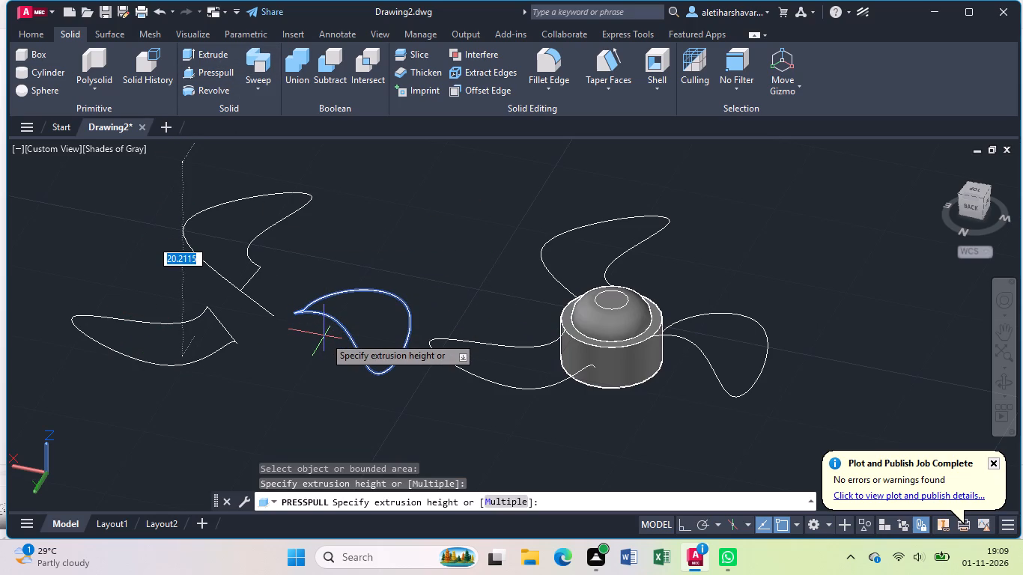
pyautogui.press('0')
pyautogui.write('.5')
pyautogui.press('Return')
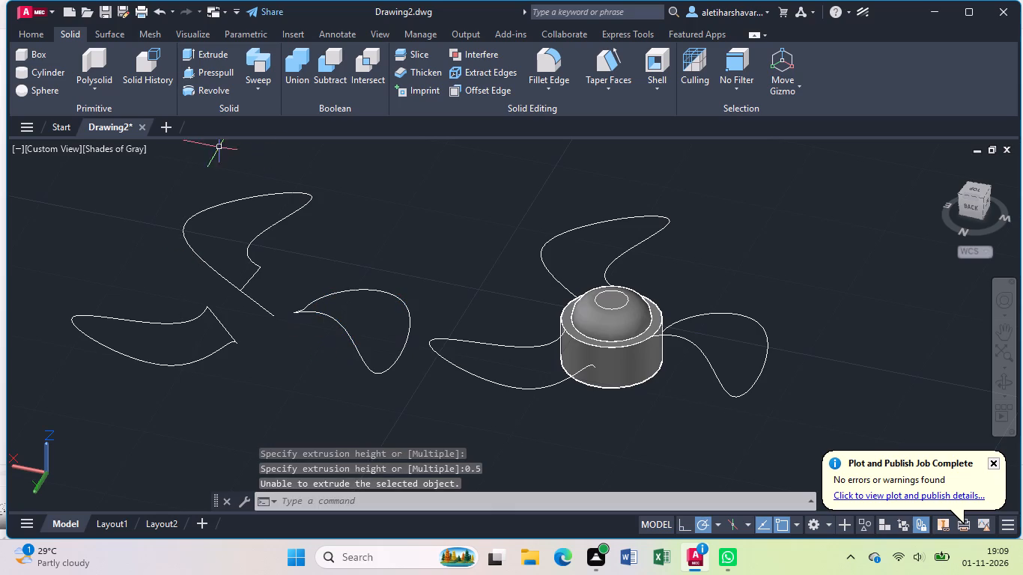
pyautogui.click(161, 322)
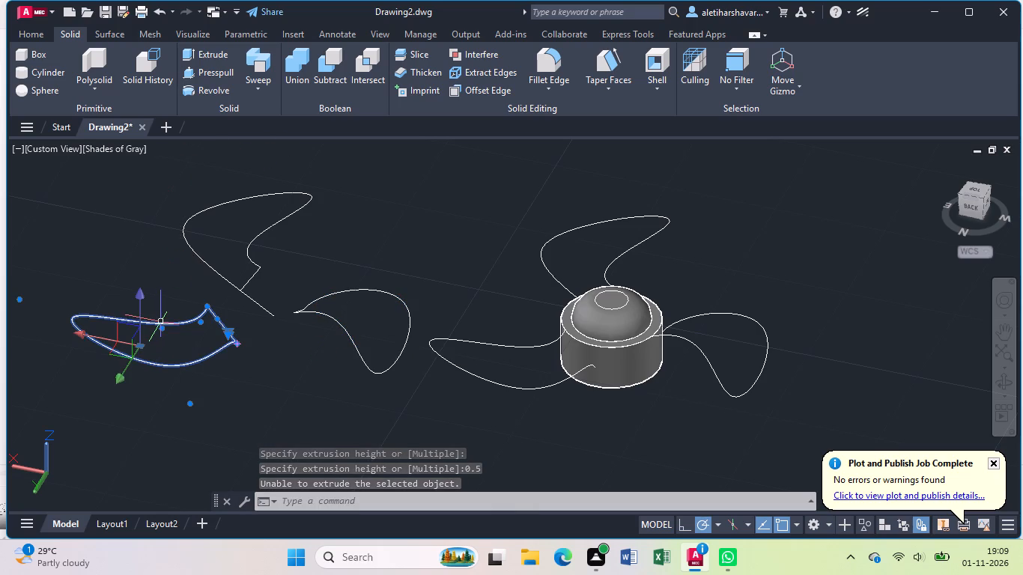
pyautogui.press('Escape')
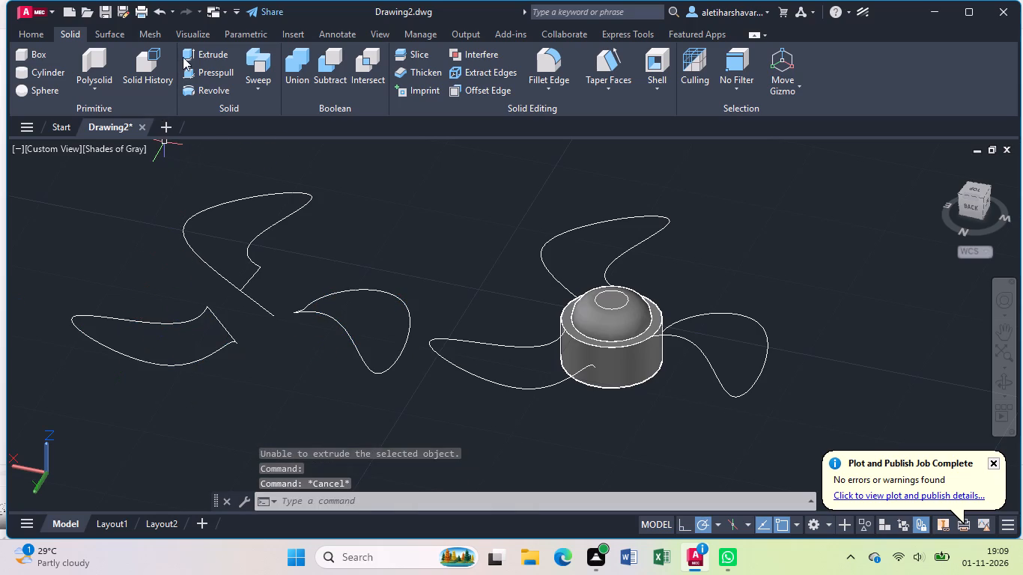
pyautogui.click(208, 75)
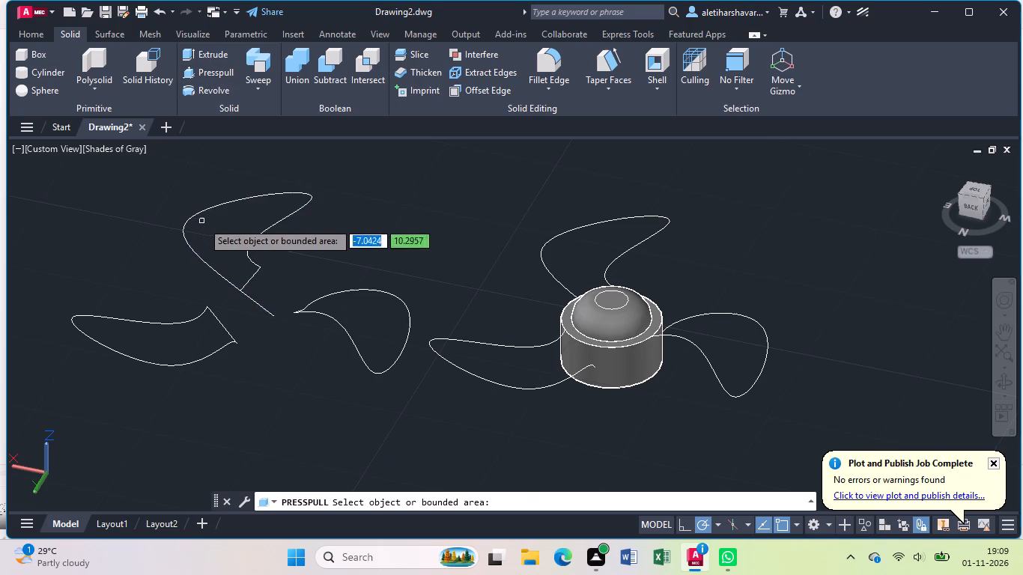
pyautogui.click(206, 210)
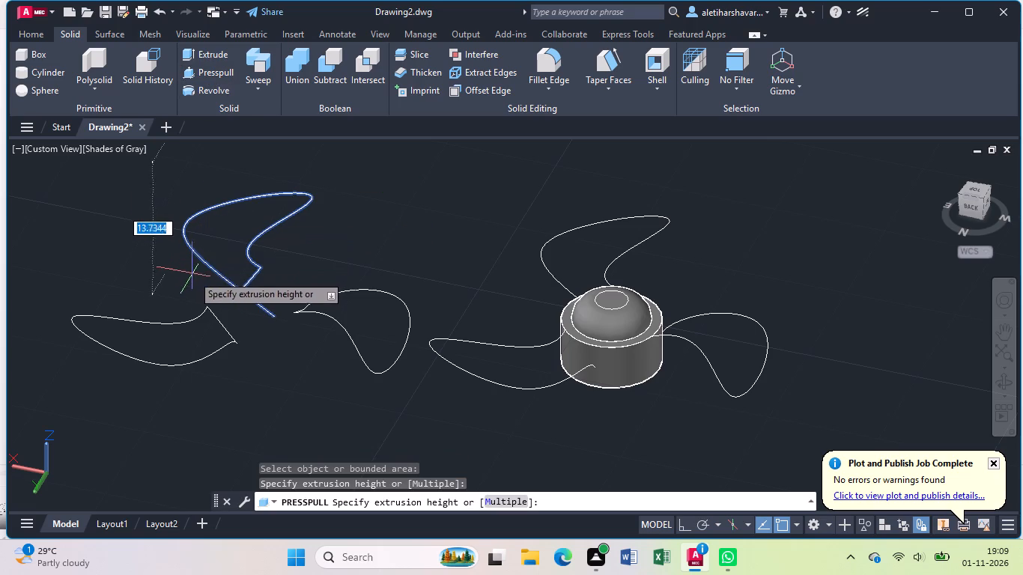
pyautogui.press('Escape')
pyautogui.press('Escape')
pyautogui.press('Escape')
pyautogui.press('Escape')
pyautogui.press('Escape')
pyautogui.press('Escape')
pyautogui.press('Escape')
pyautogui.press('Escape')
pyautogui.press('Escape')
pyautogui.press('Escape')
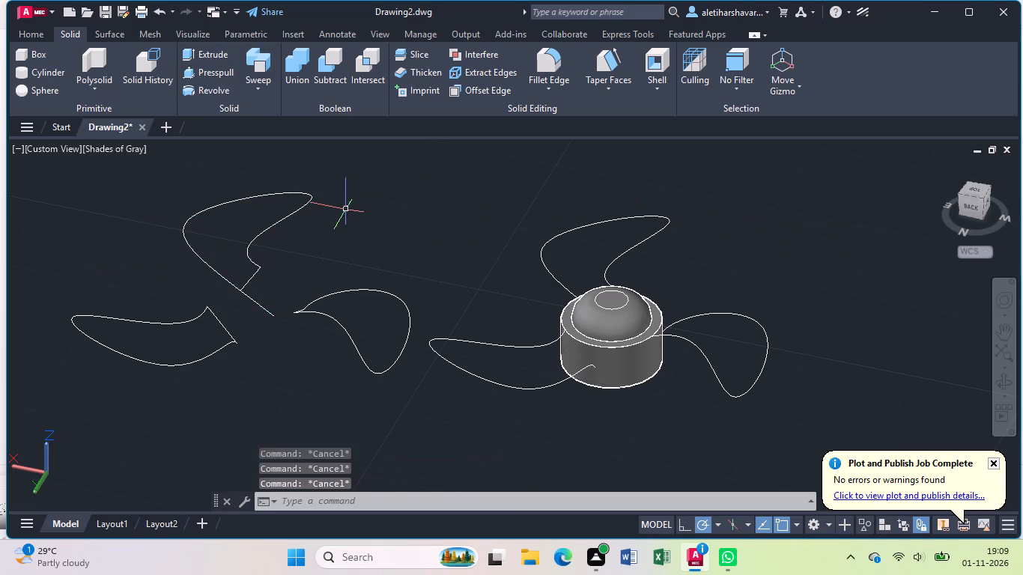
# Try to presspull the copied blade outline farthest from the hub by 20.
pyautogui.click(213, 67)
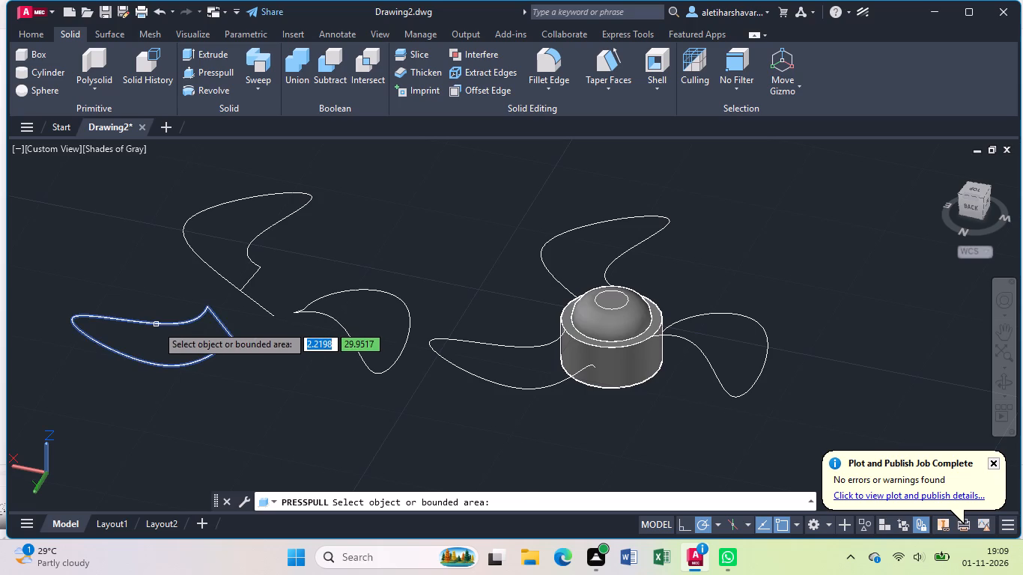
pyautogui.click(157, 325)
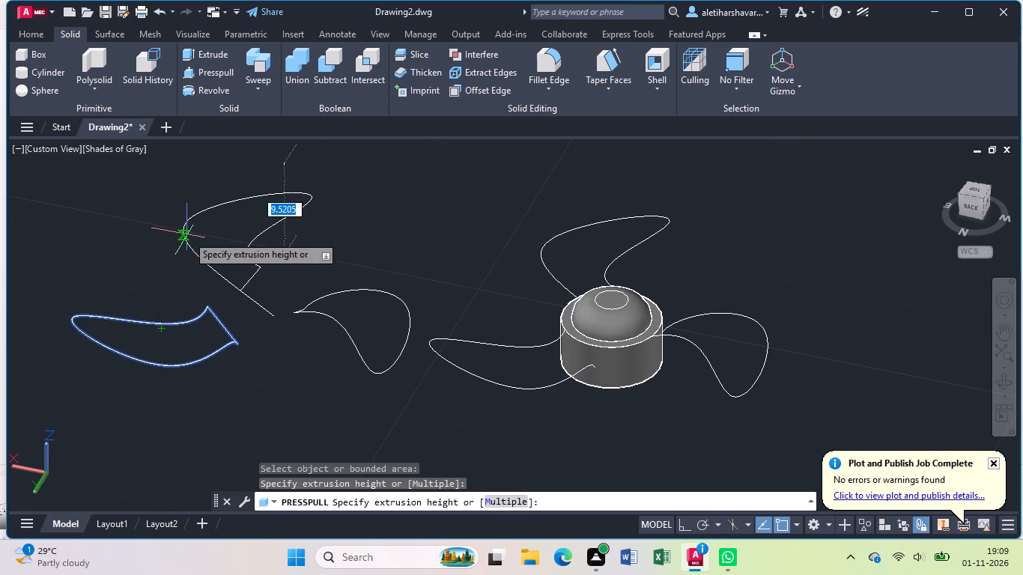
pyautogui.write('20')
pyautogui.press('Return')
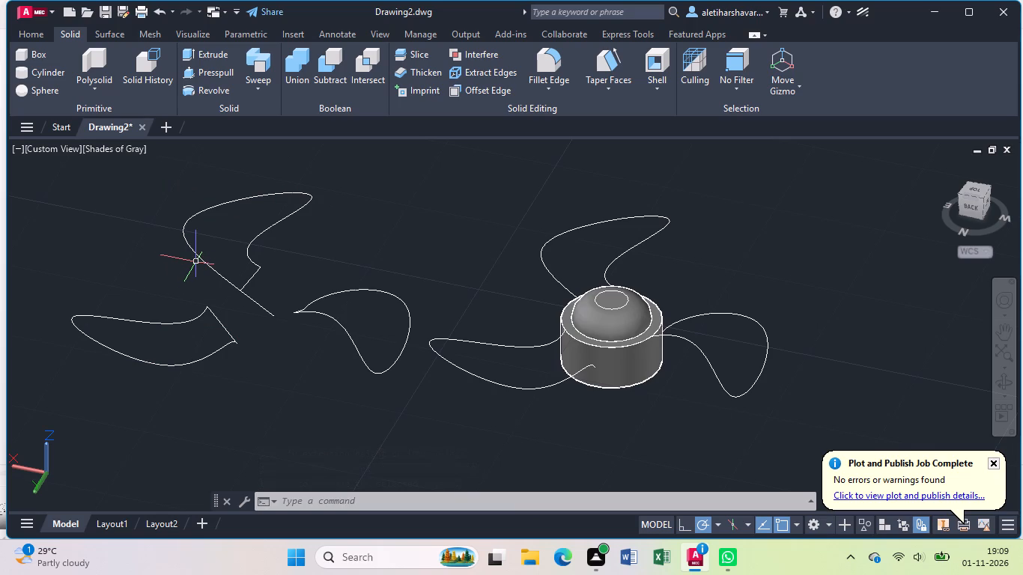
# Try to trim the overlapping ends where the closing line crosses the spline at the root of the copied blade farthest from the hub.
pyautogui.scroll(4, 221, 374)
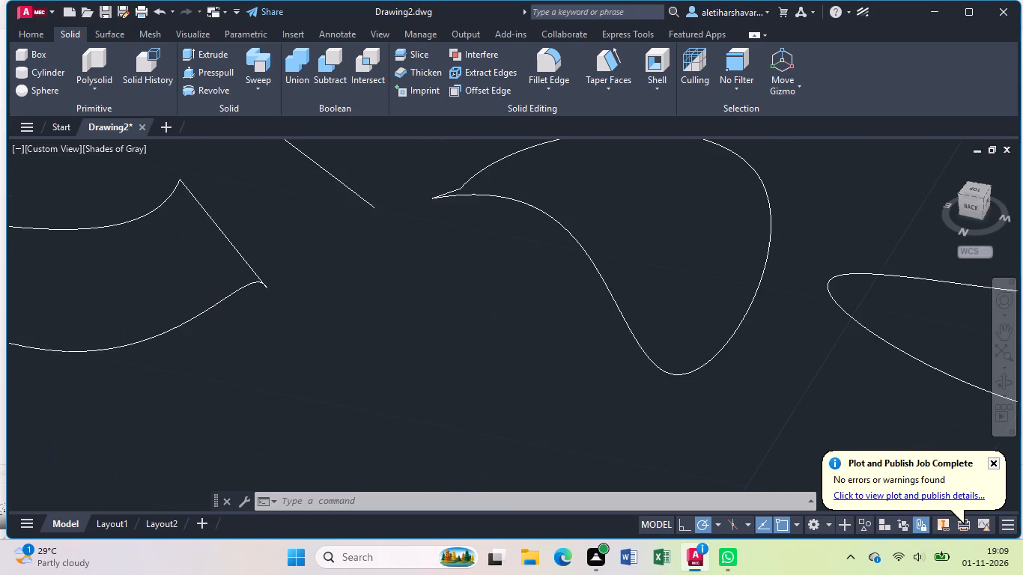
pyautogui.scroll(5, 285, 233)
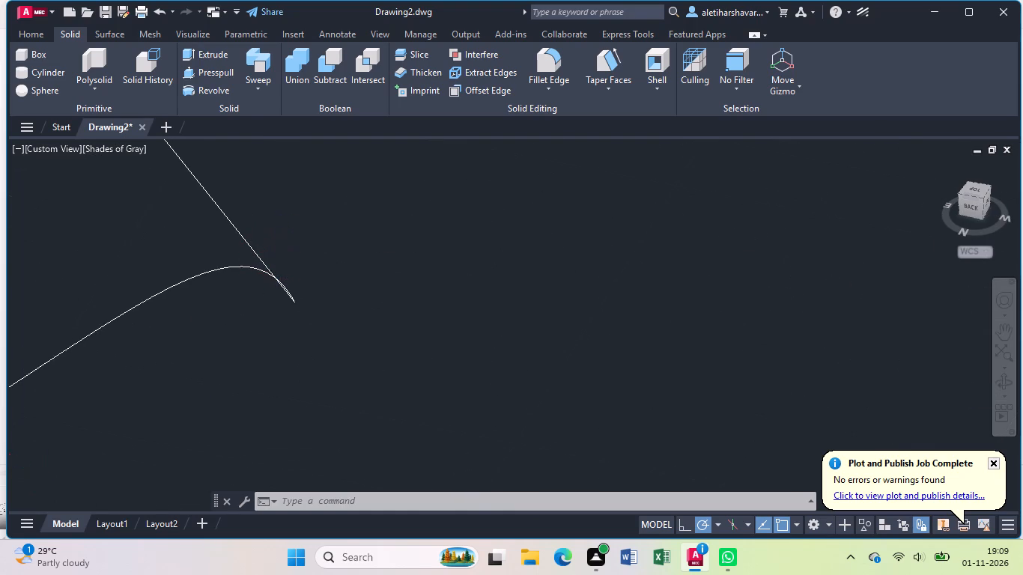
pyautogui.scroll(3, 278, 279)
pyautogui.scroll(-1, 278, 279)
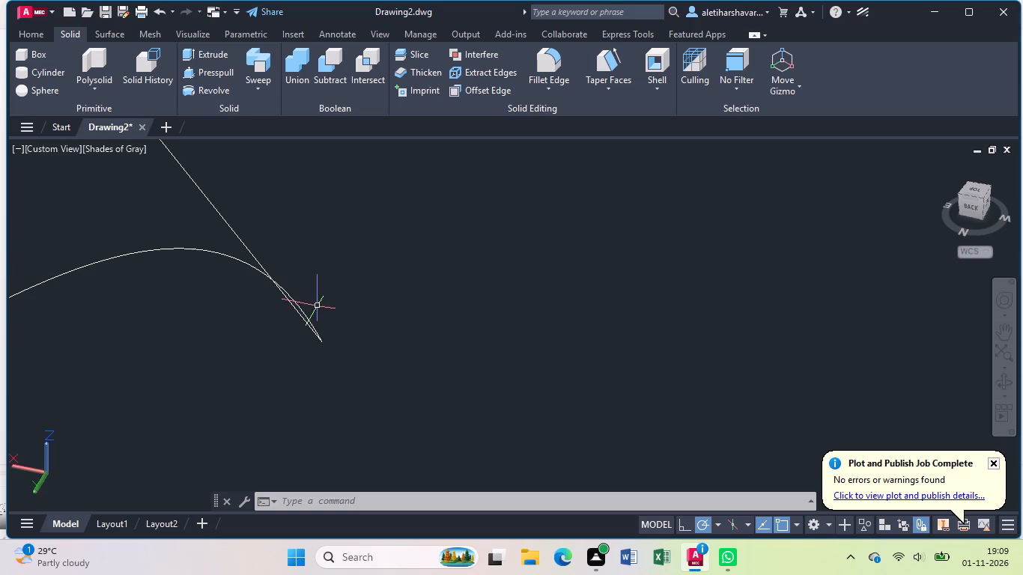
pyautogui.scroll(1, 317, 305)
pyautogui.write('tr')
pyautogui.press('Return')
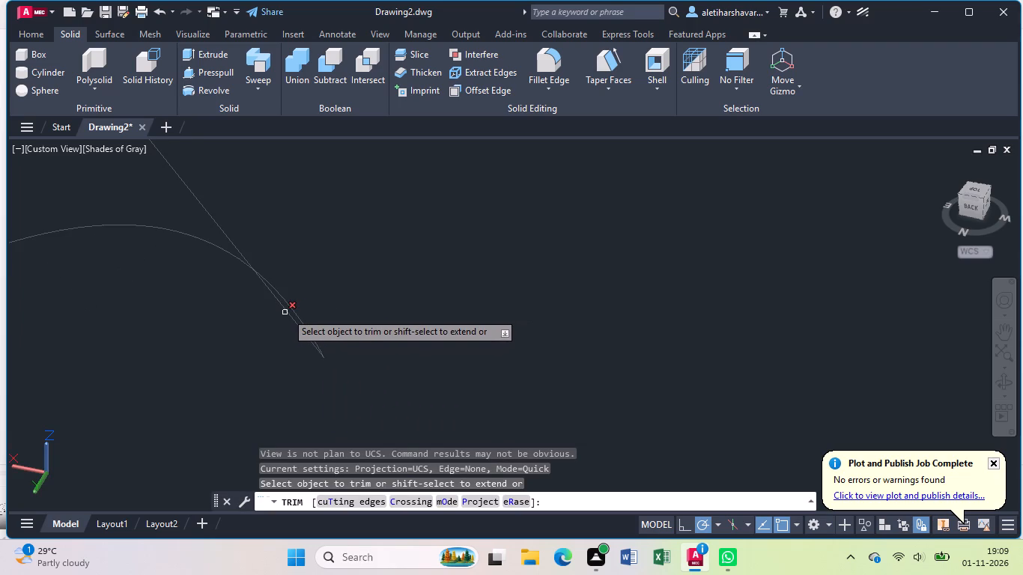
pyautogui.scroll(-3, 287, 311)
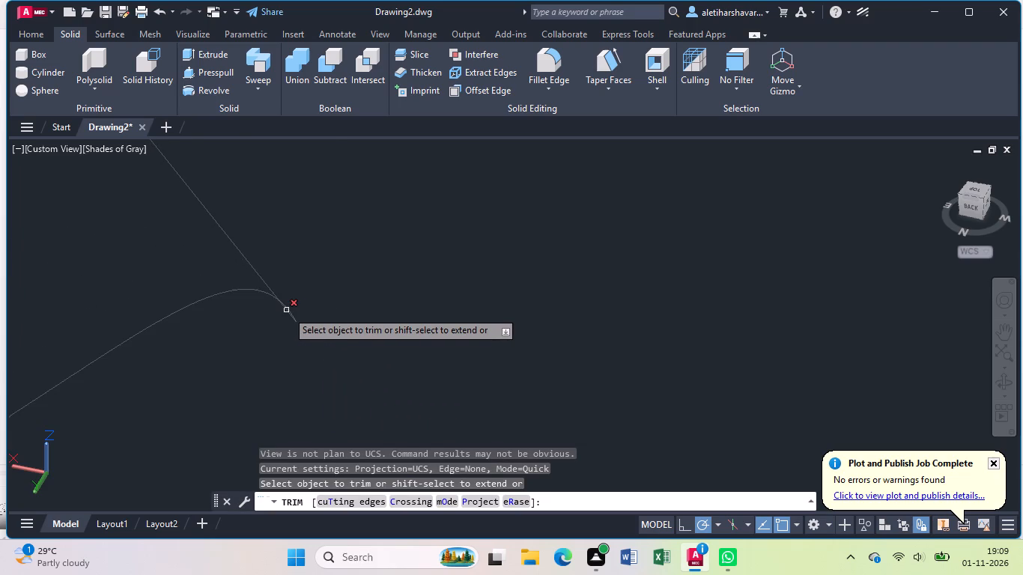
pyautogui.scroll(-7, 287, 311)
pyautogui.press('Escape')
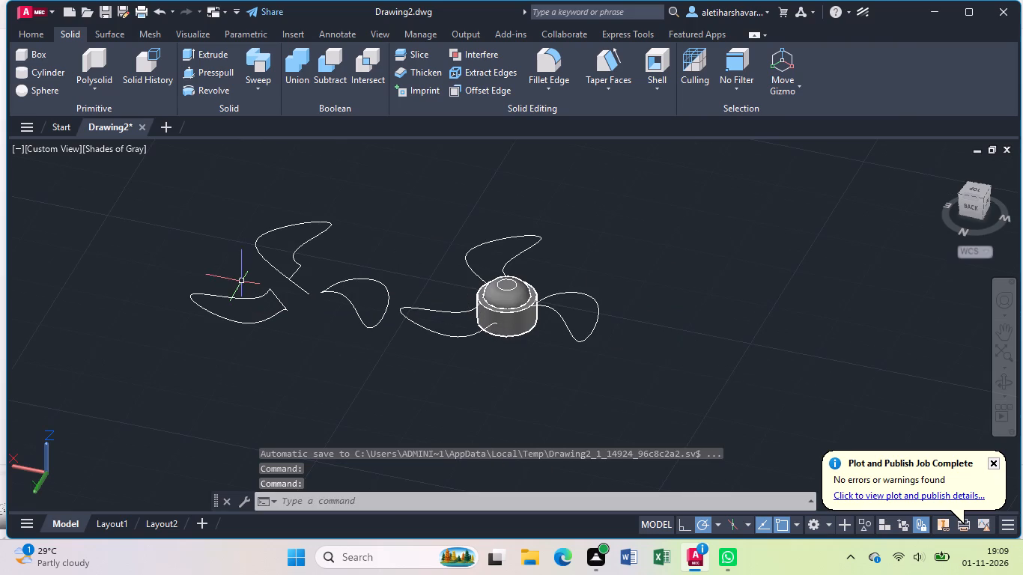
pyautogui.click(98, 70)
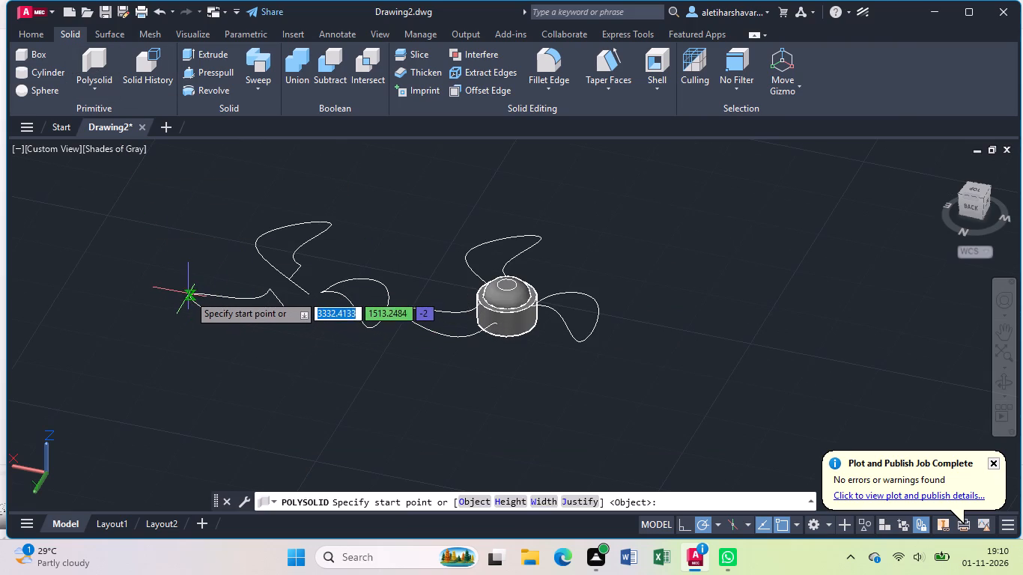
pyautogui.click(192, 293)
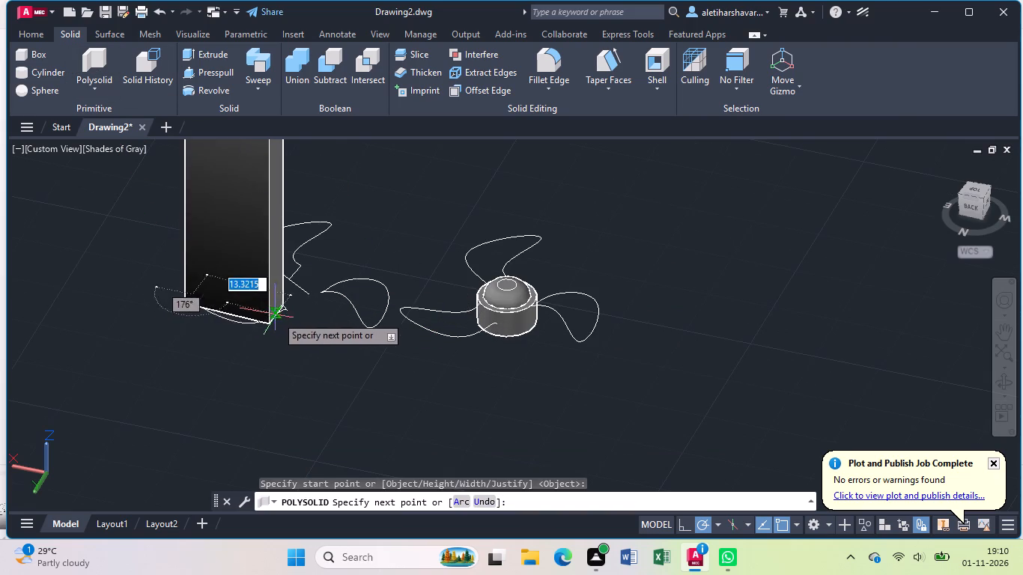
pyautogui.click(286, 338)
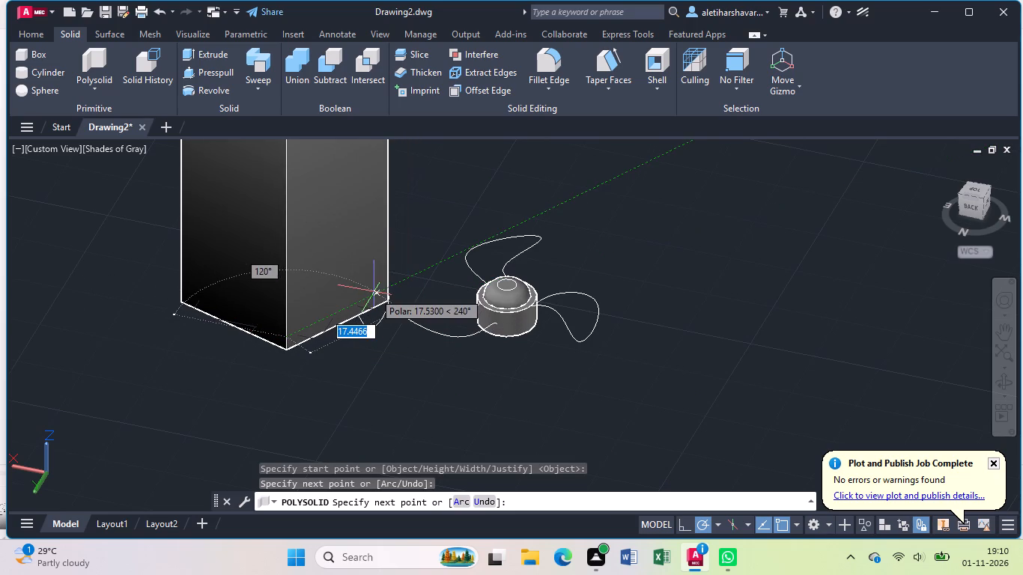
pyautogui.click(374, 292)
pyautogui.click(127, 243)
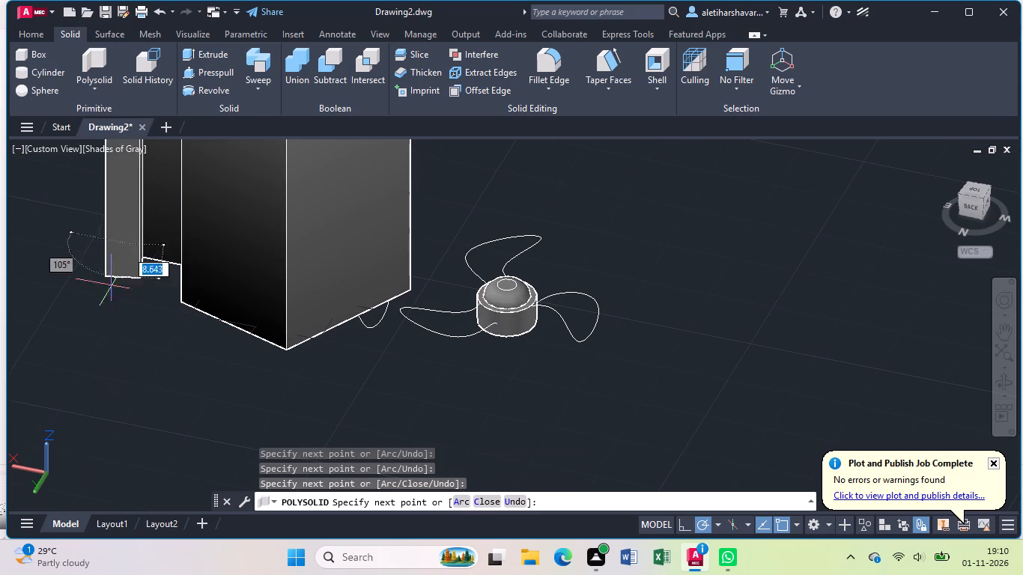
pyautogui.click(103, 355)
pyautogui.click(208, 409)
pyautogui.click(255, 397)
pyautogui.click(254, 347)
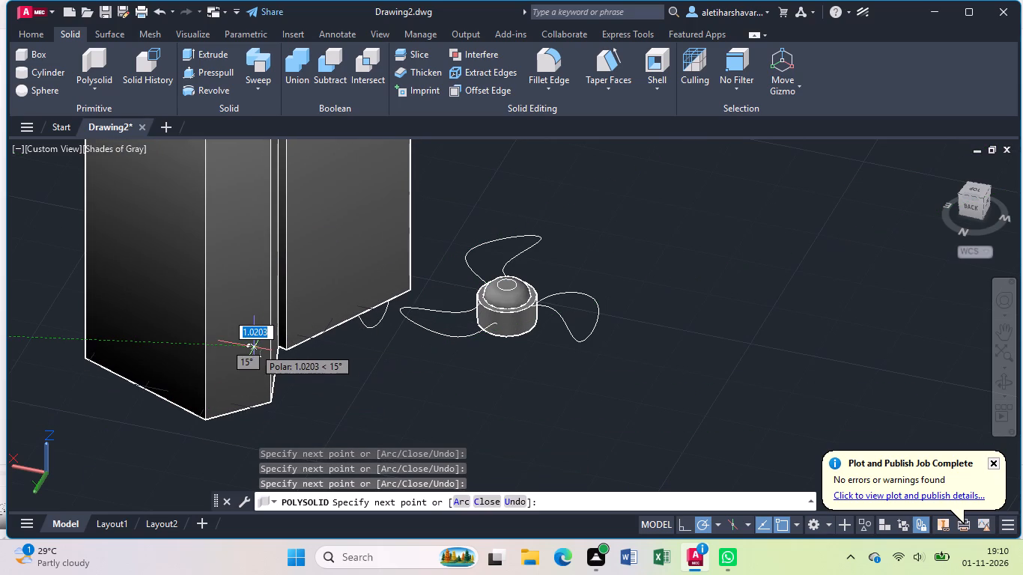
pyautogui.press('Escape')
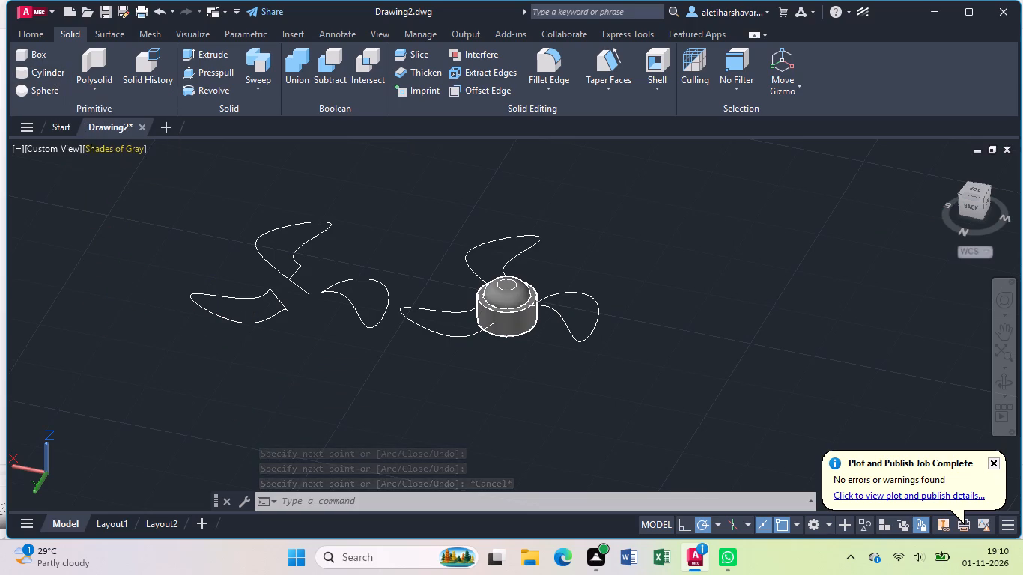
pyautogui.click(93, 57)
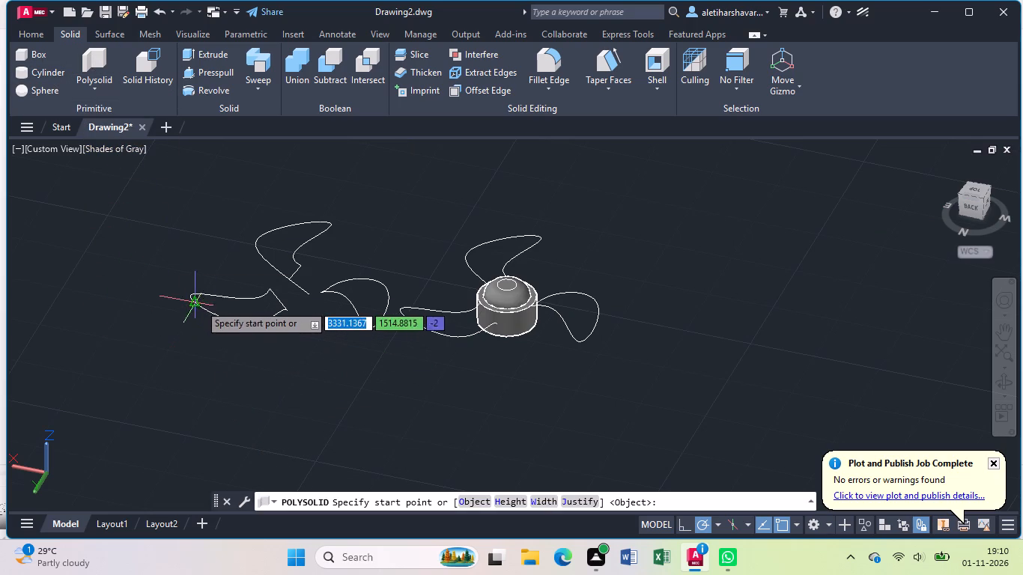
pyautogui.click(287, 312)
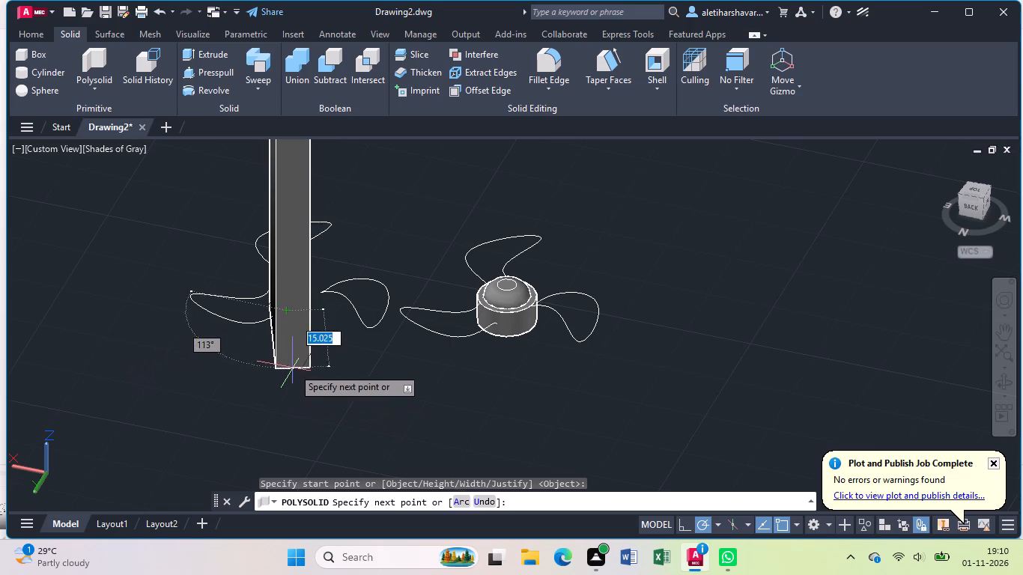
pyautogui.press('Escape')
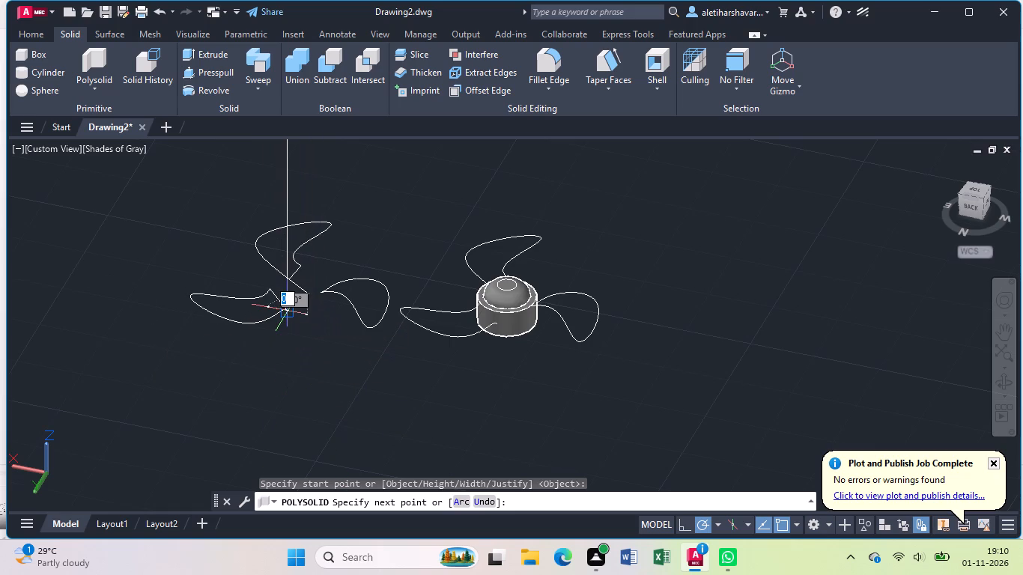
# Delete the three copied blade outlines and their closing lines beside the propeller.
pyautogui.click(392, 232)
pyautogui.click(204, 335)
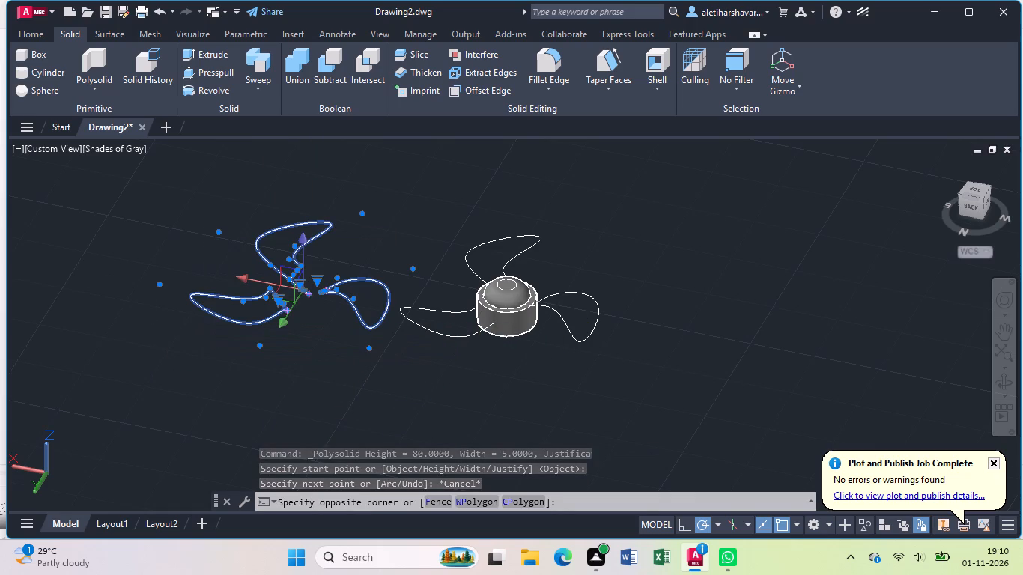
pyautogui.press('Delete')
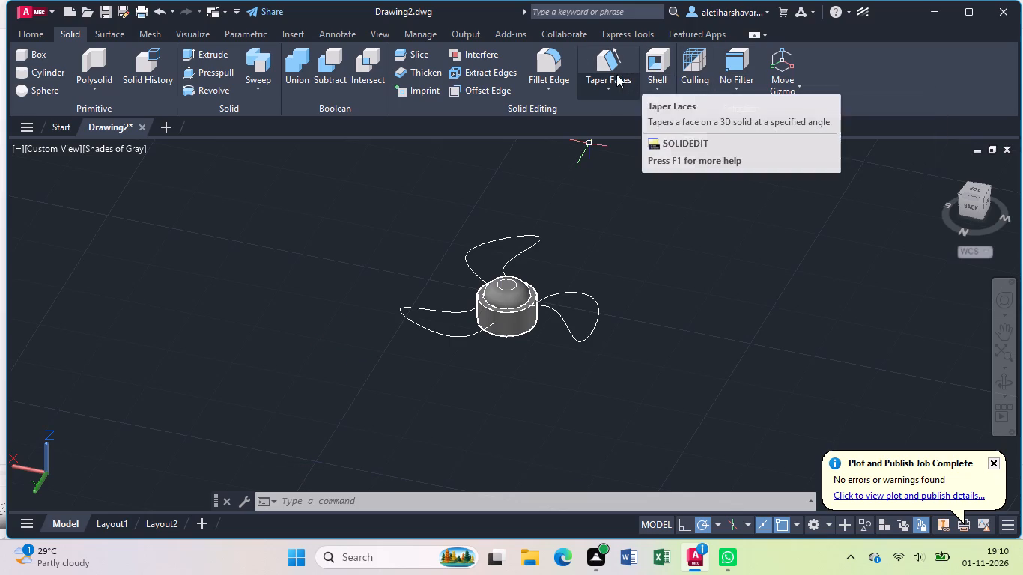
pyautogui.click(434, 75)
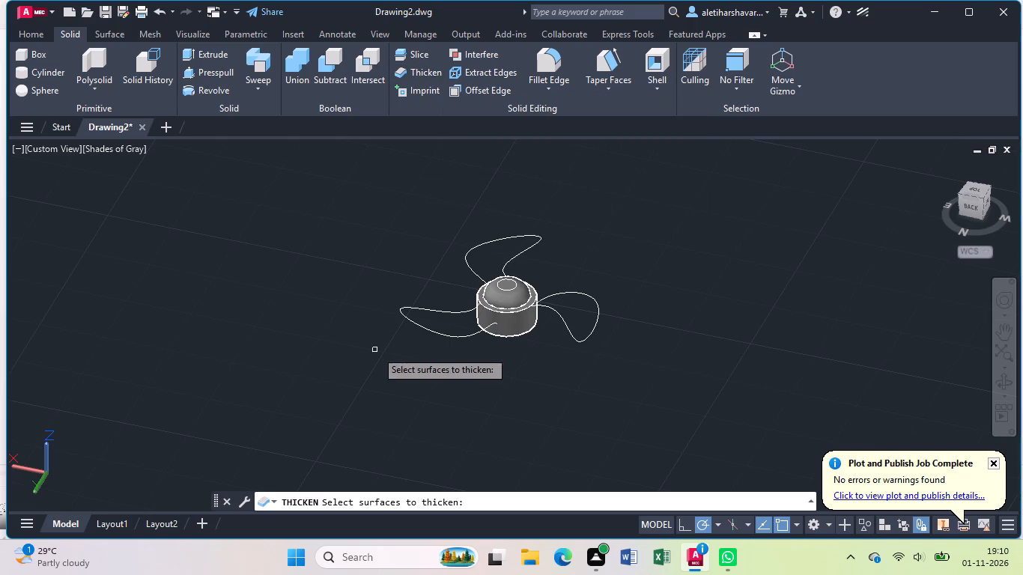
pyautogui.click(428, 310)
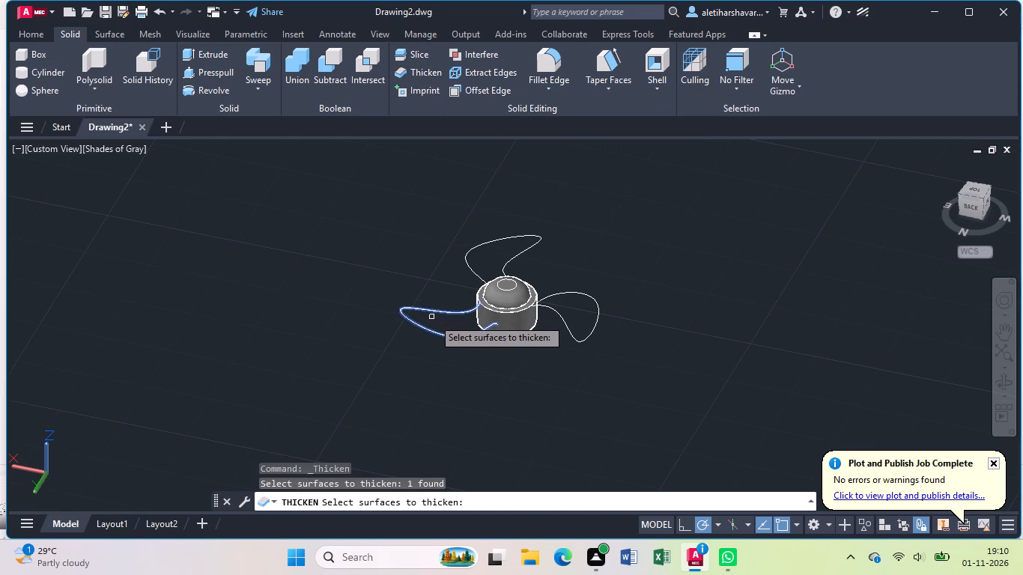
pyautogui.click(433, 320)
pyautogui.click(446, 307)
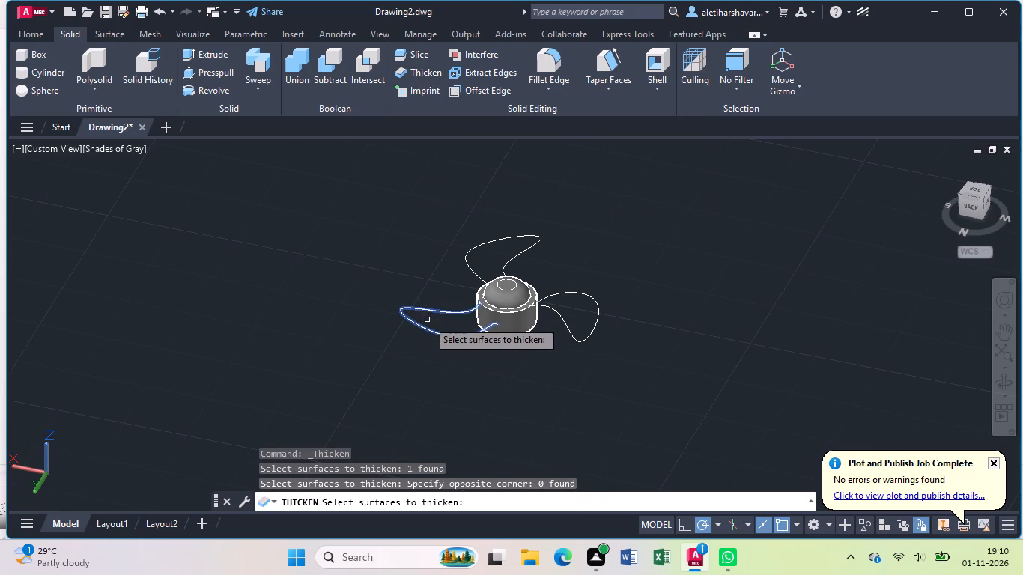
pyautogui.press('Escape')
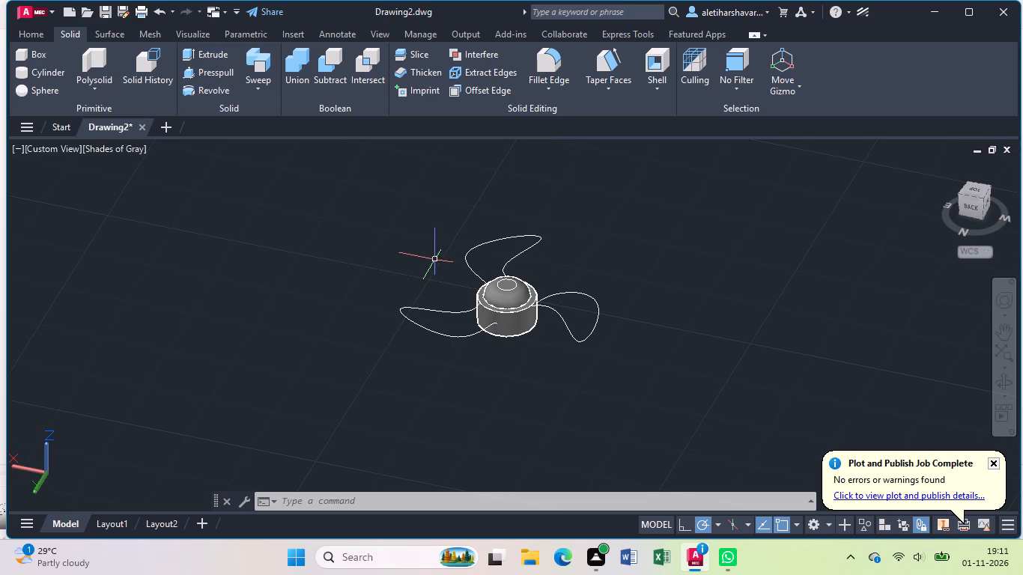
# Presspull two of the three blade outlines at the hub to a height of 1 each.
pyautogui.click(195, 71)
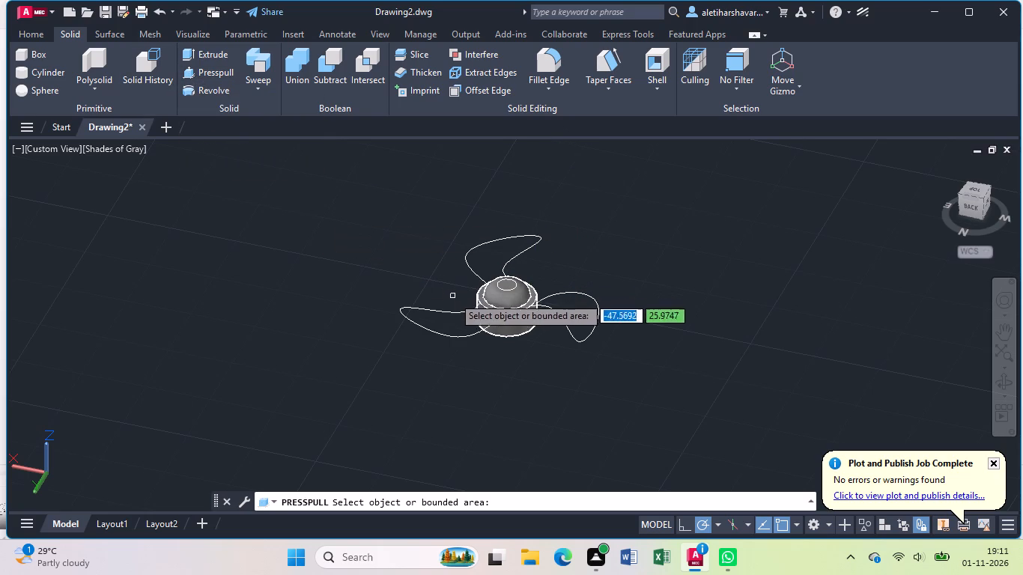
pyautogui.click(461, 313)
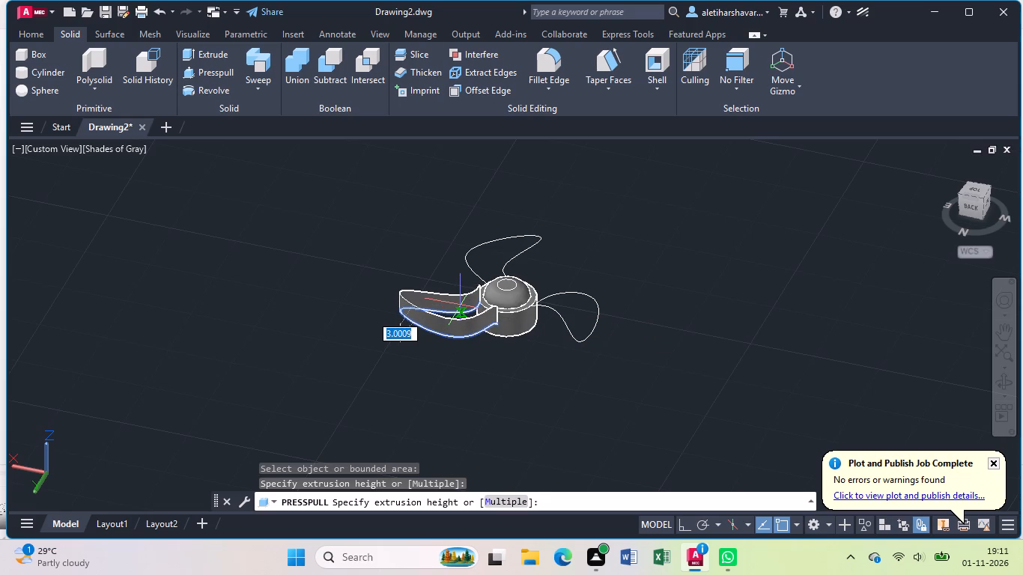
pyautogui.press('1')
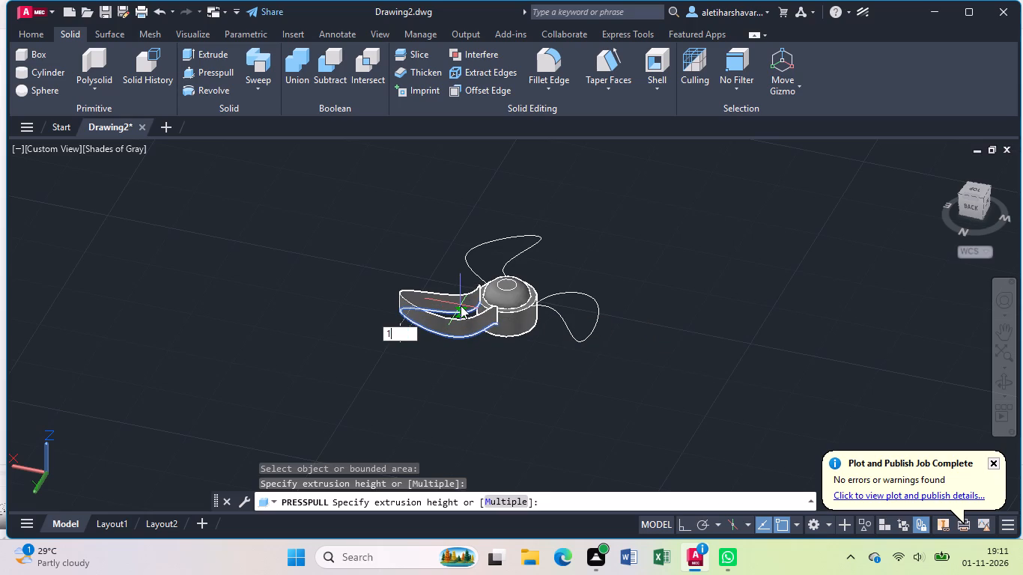
pyautogui.press('Return')
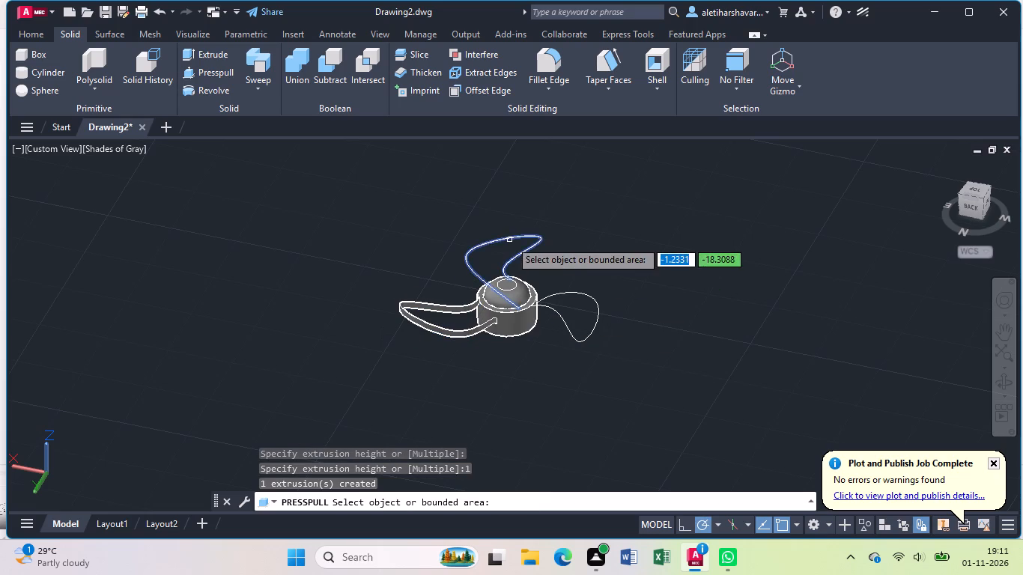
pyautogui.click(526, 237)
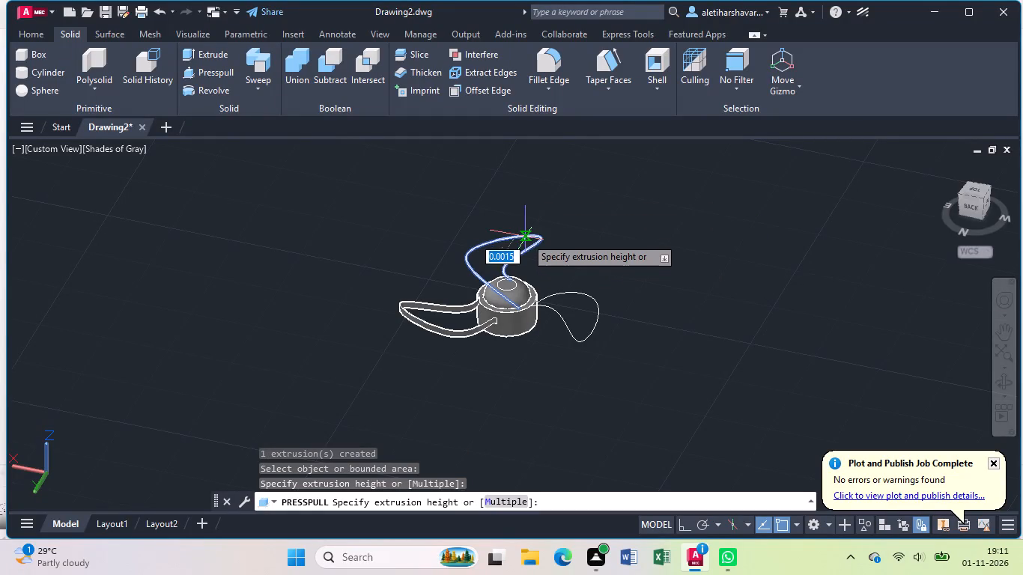
pyautogui.press('1')
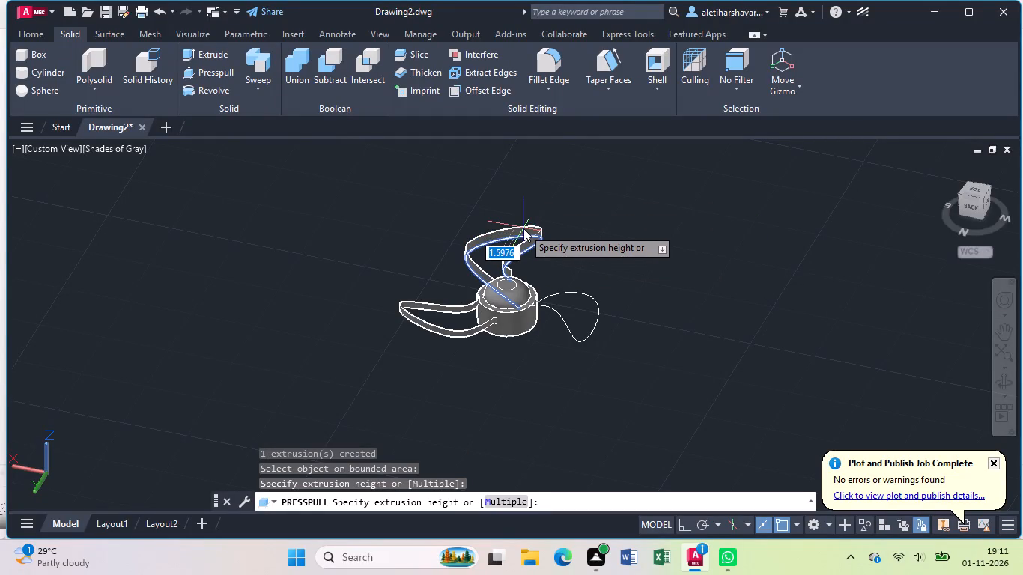
pyautogui.press('Return')
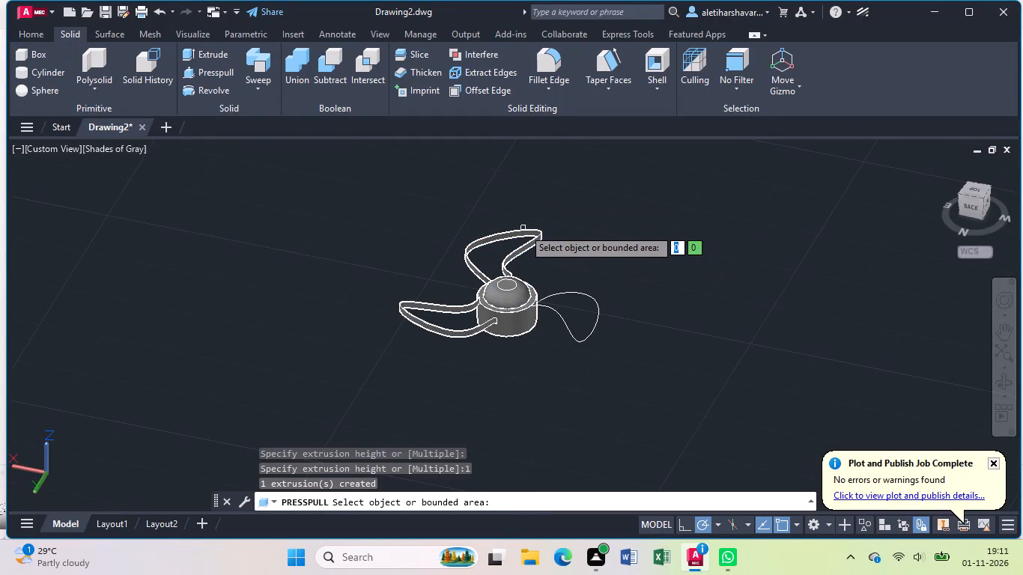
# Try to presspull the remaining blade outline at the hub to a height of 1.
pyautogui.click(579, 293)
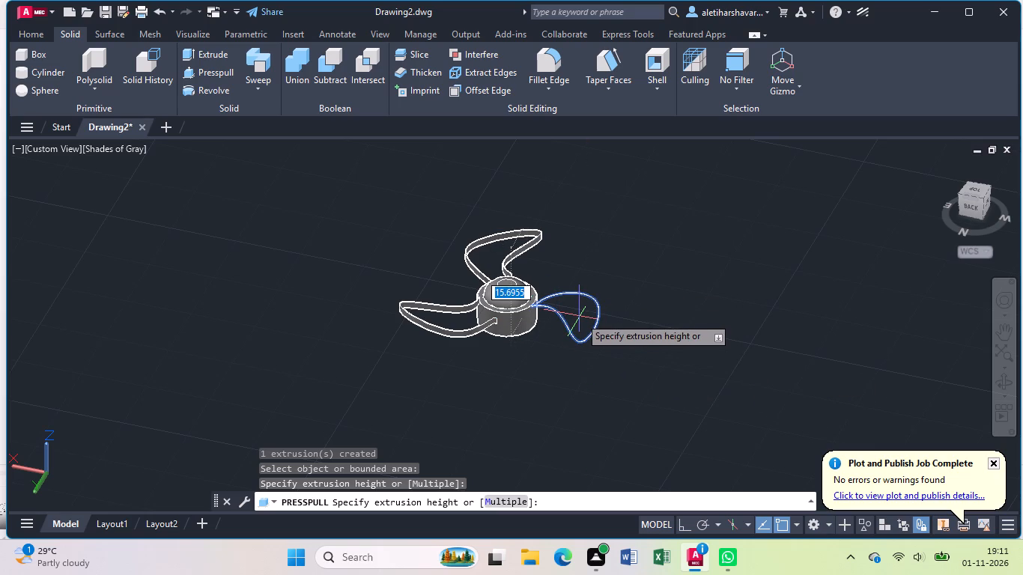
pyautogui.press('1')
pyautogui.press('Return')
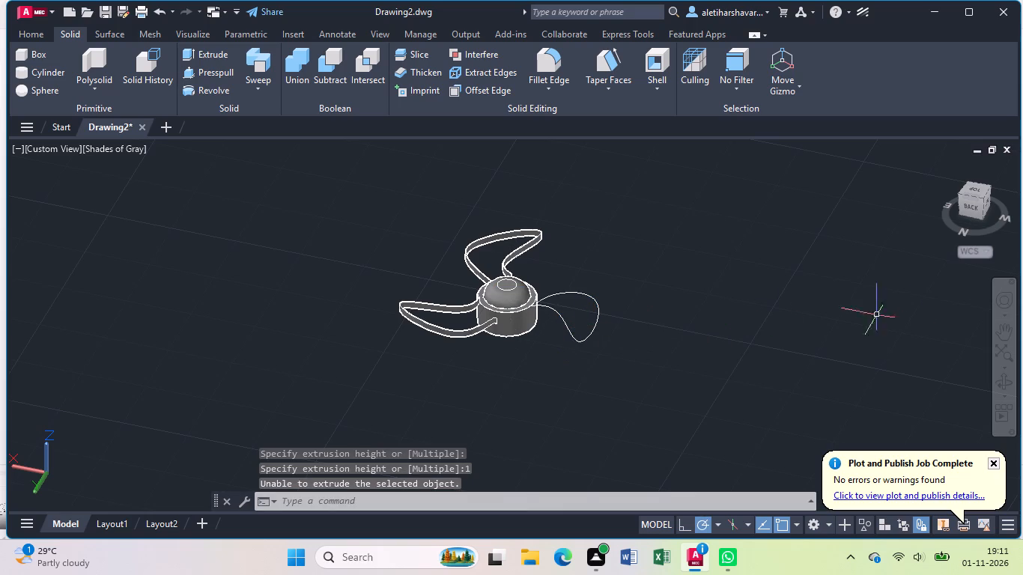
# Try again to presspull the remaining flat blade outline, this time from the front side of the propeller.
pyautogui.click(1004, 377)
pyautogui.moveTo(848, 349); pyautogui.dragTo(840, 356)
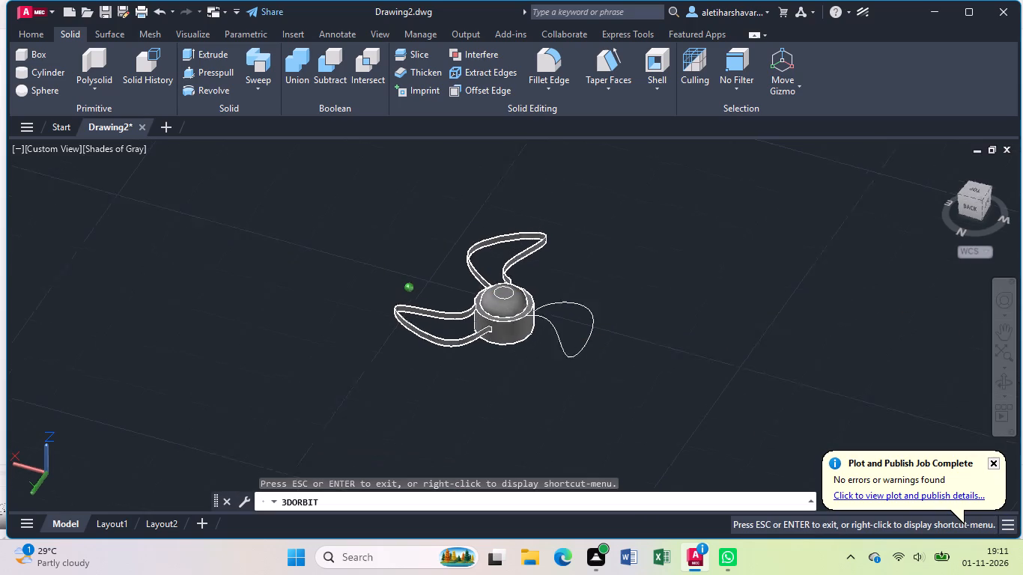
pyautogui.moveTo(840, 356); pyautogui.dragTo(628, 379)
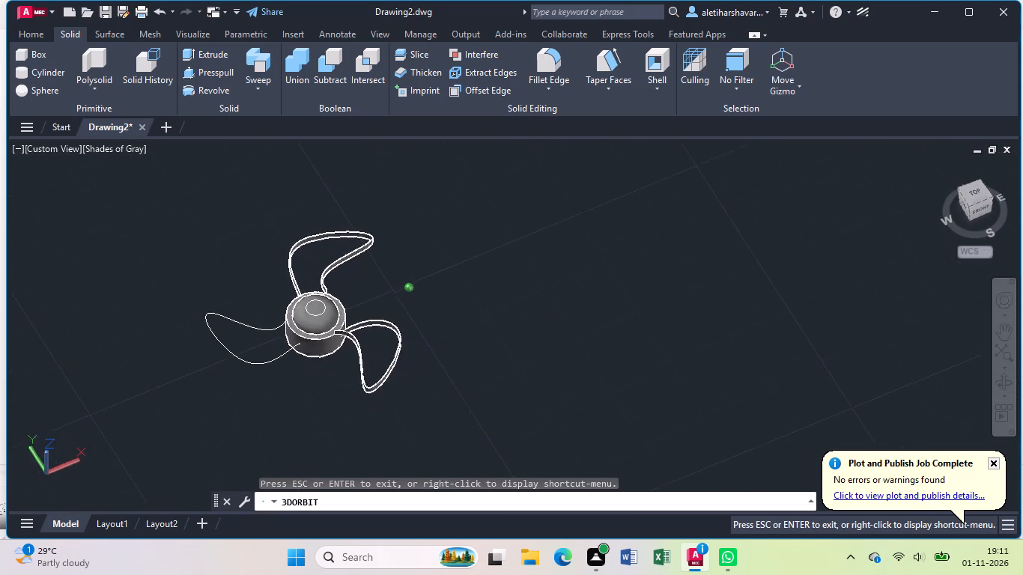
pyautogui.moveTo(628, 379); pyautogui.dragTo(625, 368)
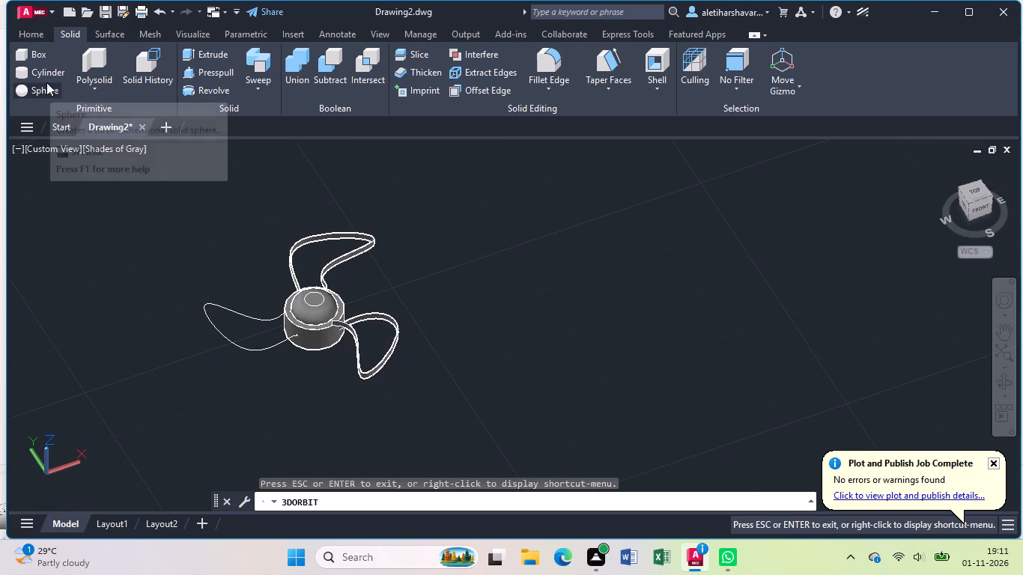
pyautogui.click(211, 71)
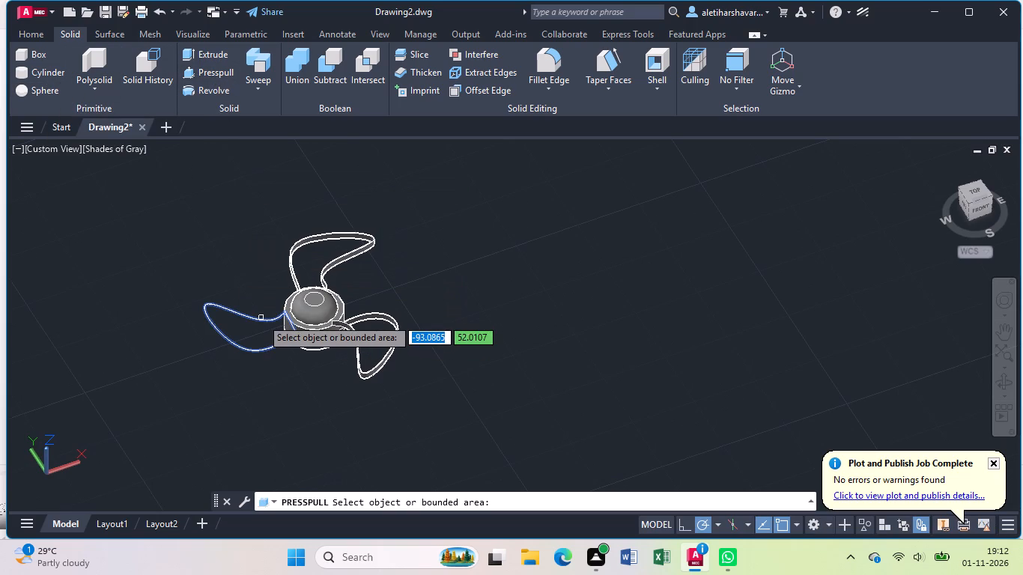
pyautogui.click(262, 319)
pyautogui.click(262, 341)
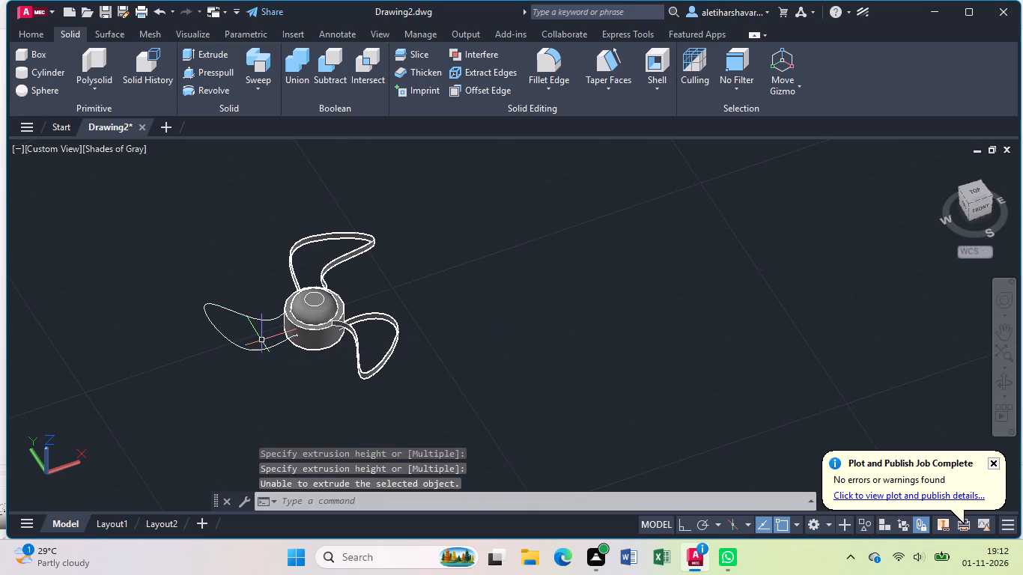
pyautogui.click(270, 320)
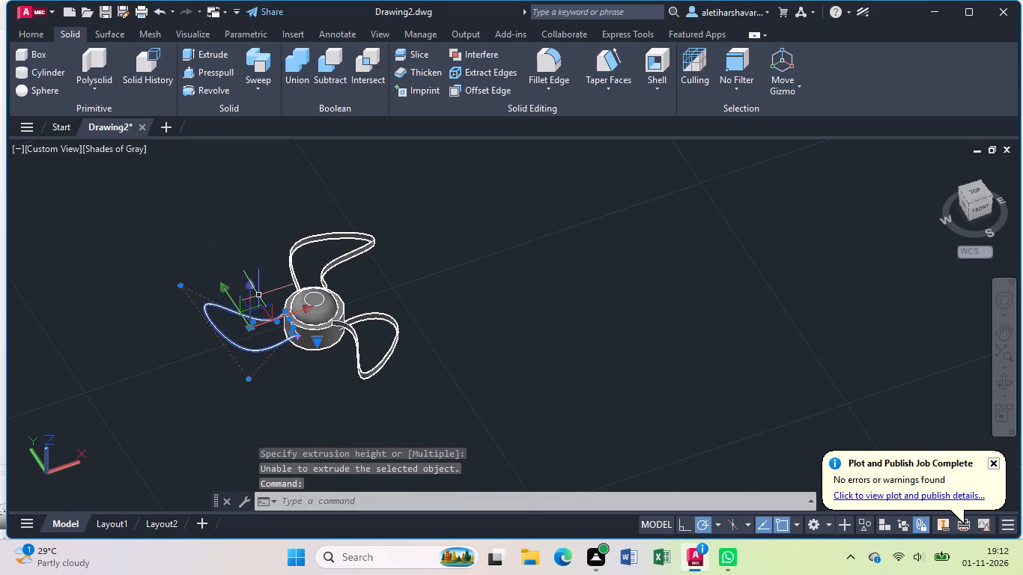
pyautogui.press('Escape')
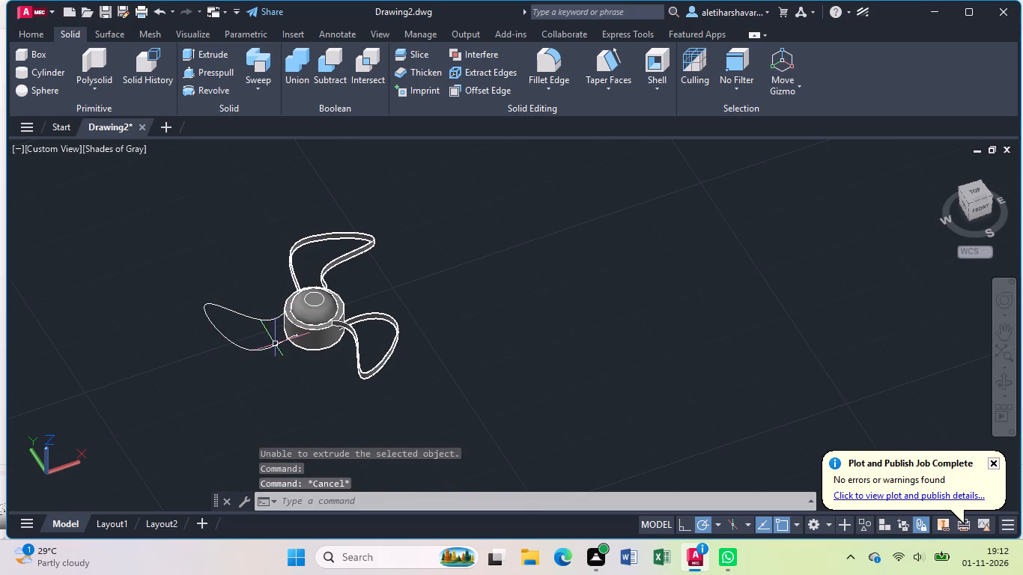
# Examine the hub and the three blades from above, below and the sides, including the blade that is still flat.
pyautogui.scroll(1, 272, 346)
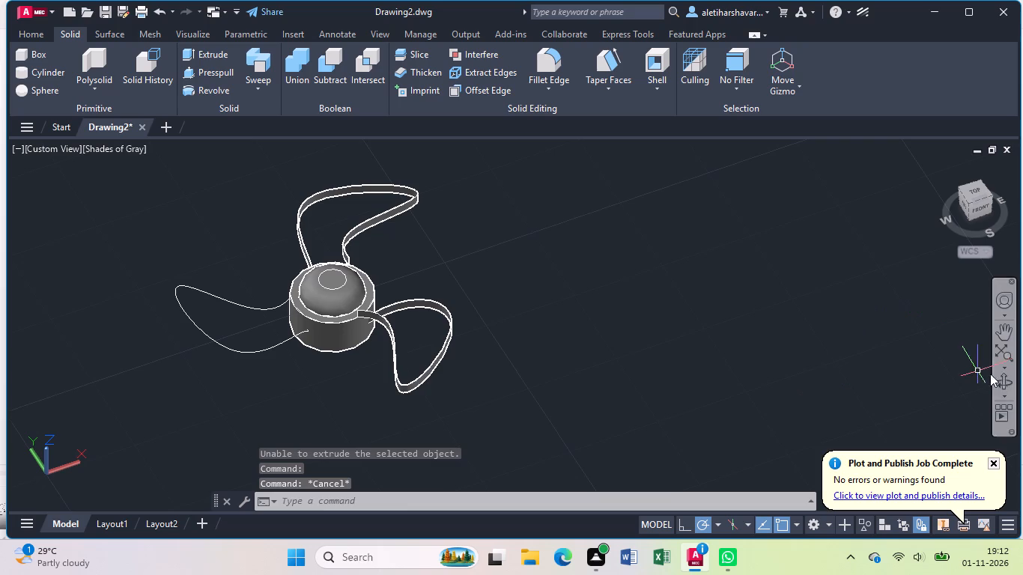
pyautogui.moveTo(1010, 380); pyautogui.dragTo(1001, 382)
pyautogui.moveTo(430, 354); pyautogui.dragTo(425, 335)
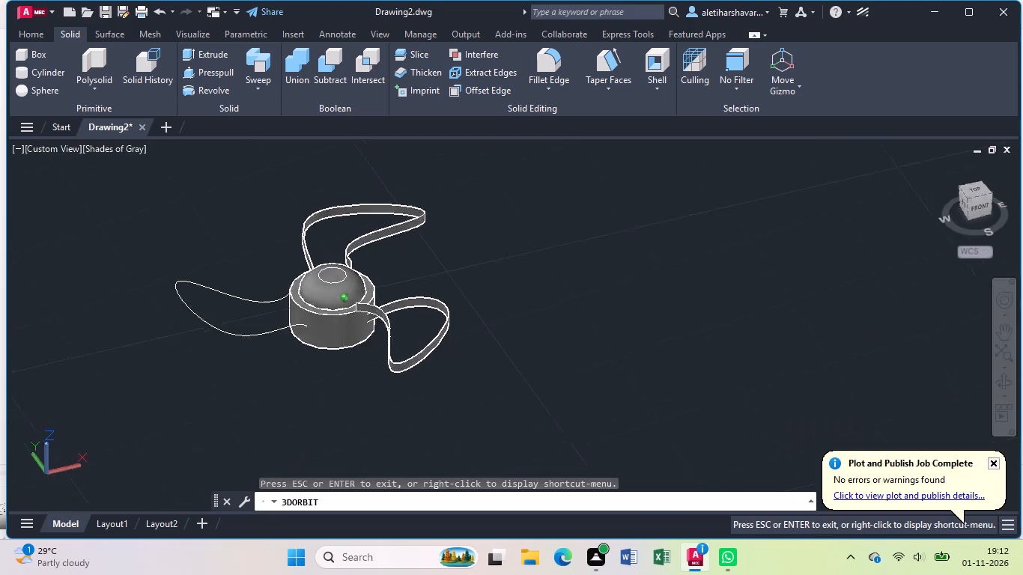
pyautogui.moveTo(425, 335); pyautogui.dragTo(485, 228)
pyautogui.moveTo(339, 322); pyautogui.dragTo(252, 240)
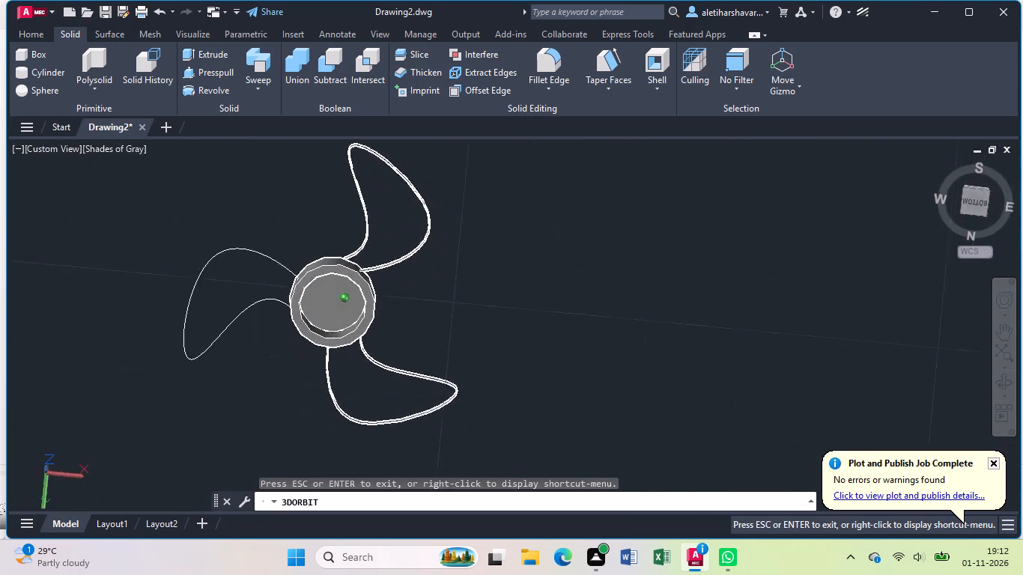
pyautogui.moveTo(252, 240); pyautogui.dragTo(120, 287)
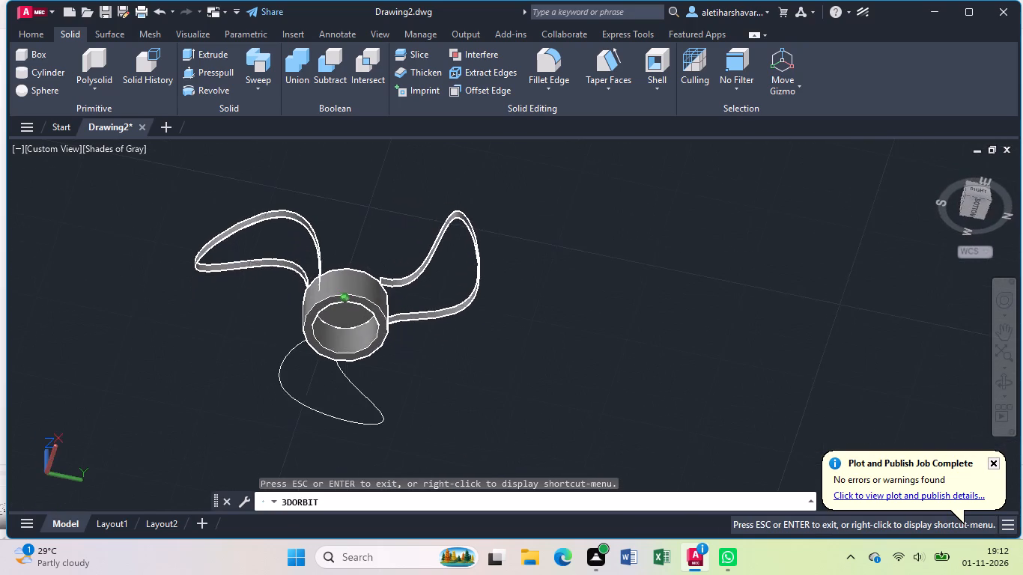
pyautogui.moveTo(120, 287); pyautogui.dragTo(118, 356)
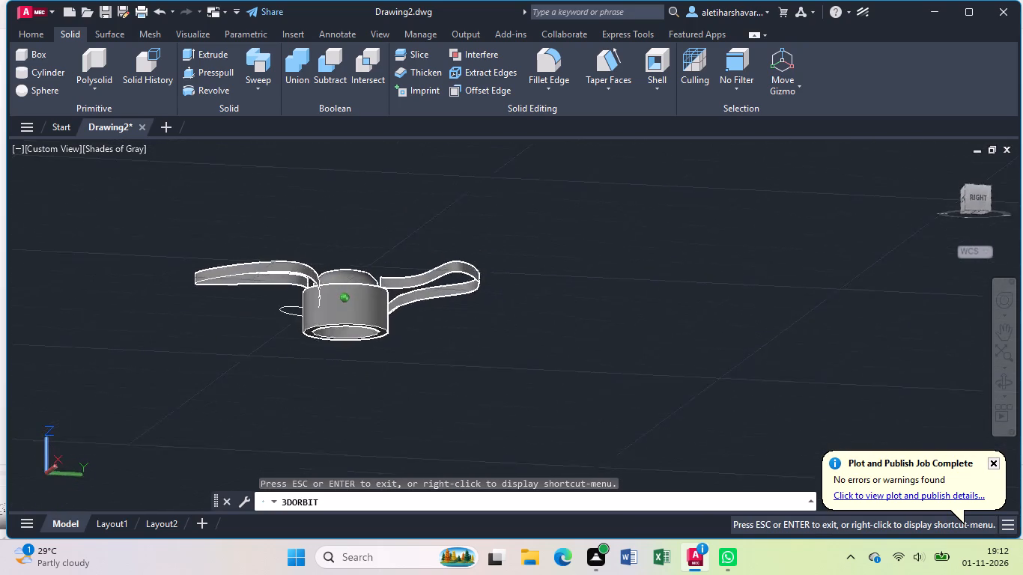
pyautogui.moveTo(118, 356); pyautogui.dragTo(340, 448)
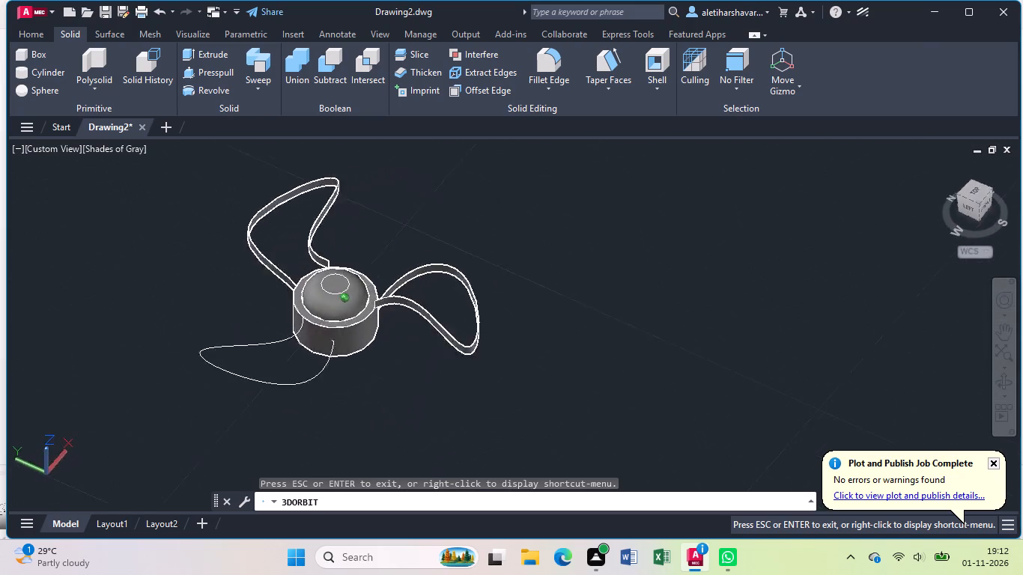
pyautogui.moveTo(340, 448); pyautogui.dragTo(399, 443)
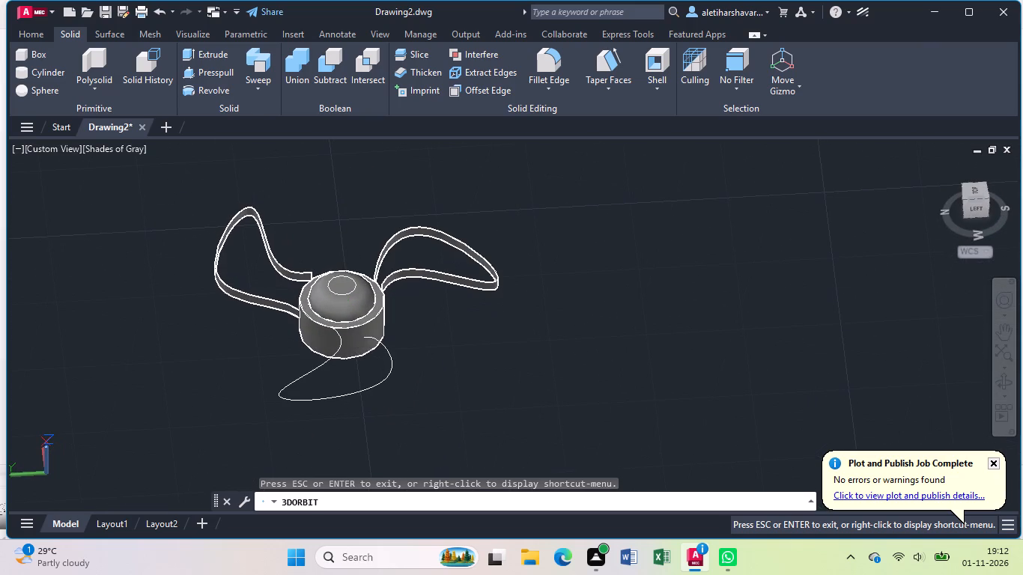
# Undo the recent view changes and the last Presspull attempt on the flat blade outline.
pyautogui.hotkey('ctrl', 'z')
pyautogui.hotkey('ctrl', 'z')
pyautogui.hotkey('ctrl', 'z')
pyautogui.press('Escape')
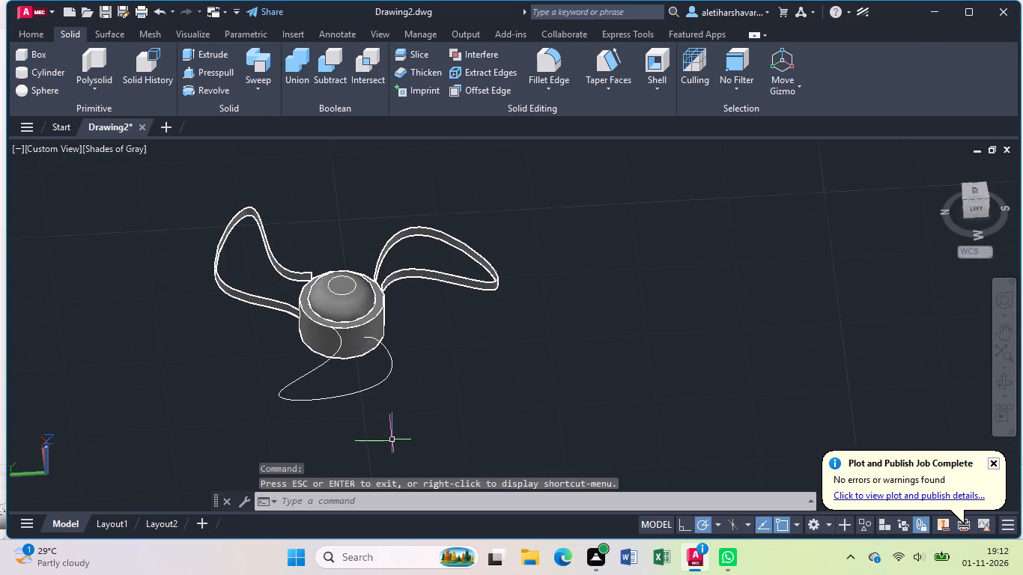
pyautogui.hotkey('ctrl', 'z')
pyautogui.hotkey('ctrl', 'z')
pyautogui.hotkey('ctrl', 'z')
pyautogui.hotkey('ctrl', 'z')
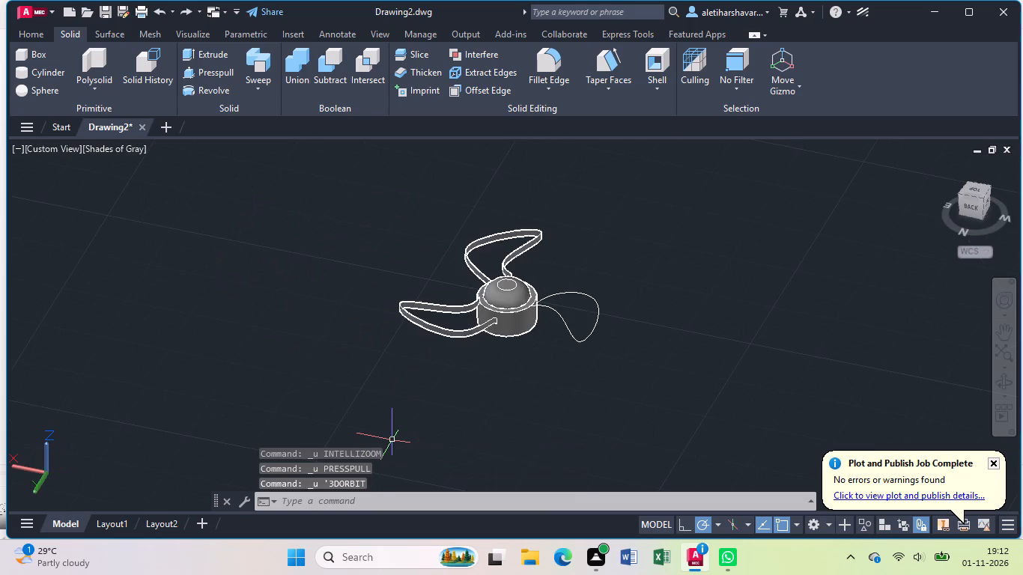
# Undo the Presspull of the two extruded blades, back to flat outlines.
pyautogui.hotkey('ctrl', 'z')
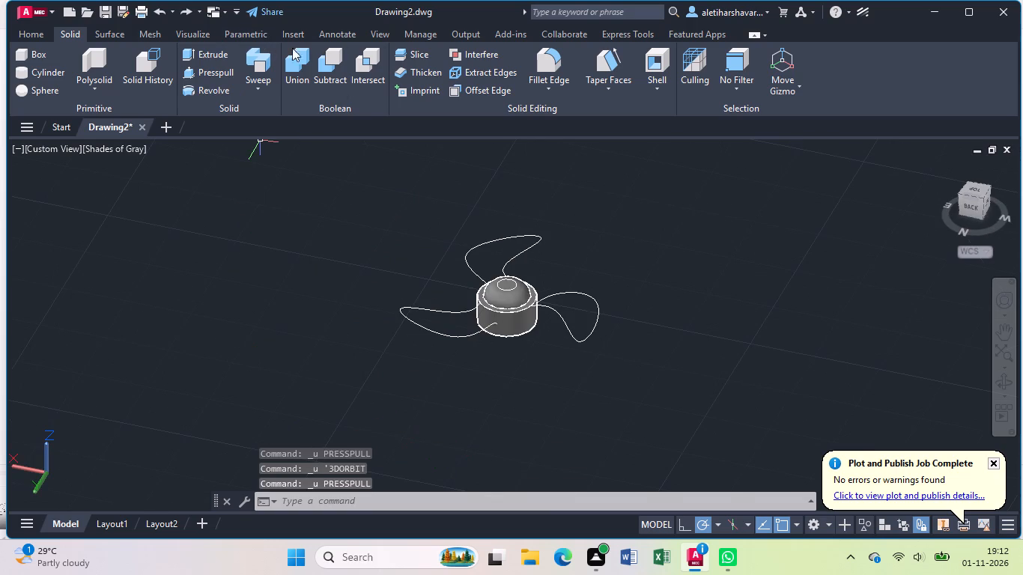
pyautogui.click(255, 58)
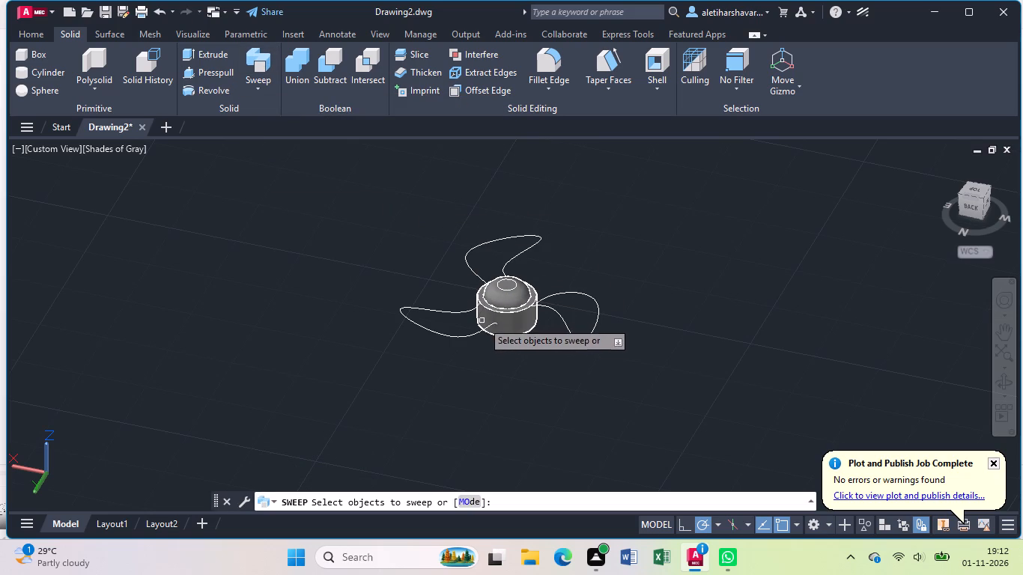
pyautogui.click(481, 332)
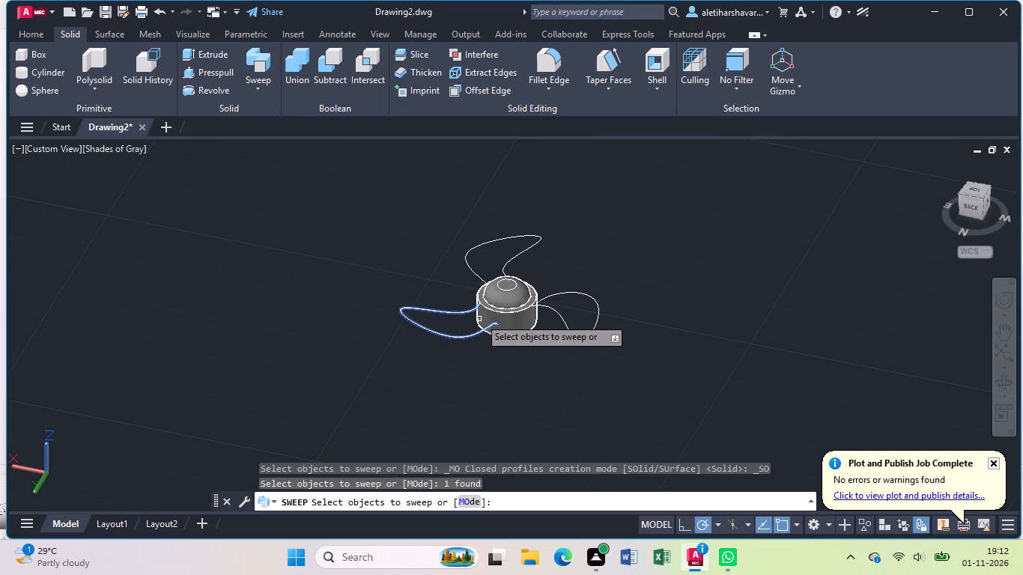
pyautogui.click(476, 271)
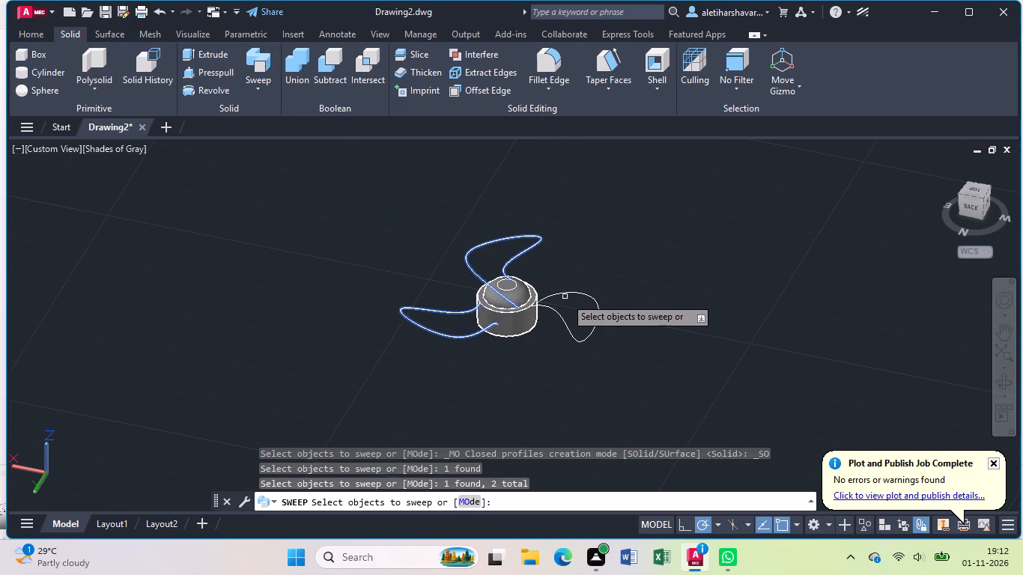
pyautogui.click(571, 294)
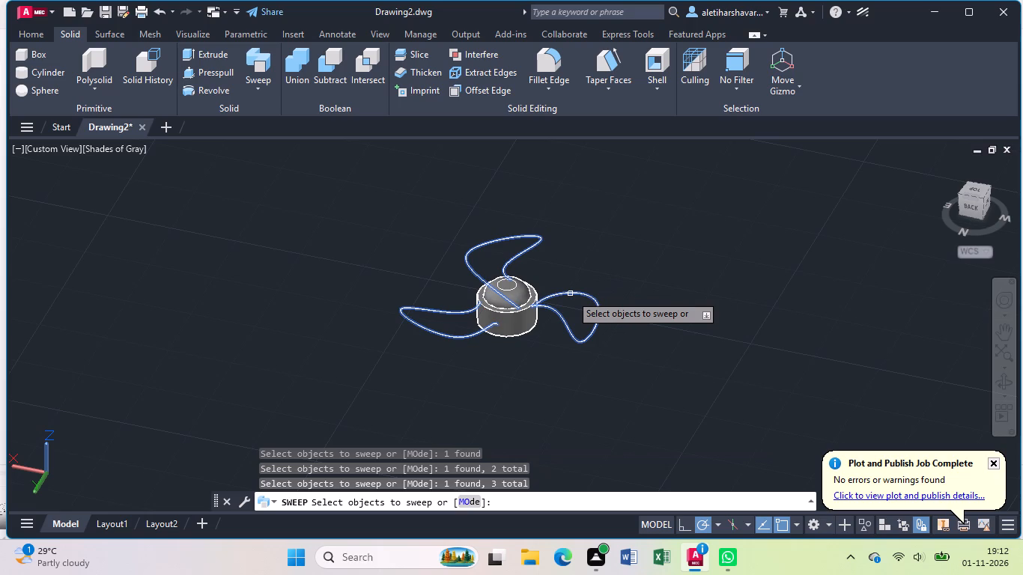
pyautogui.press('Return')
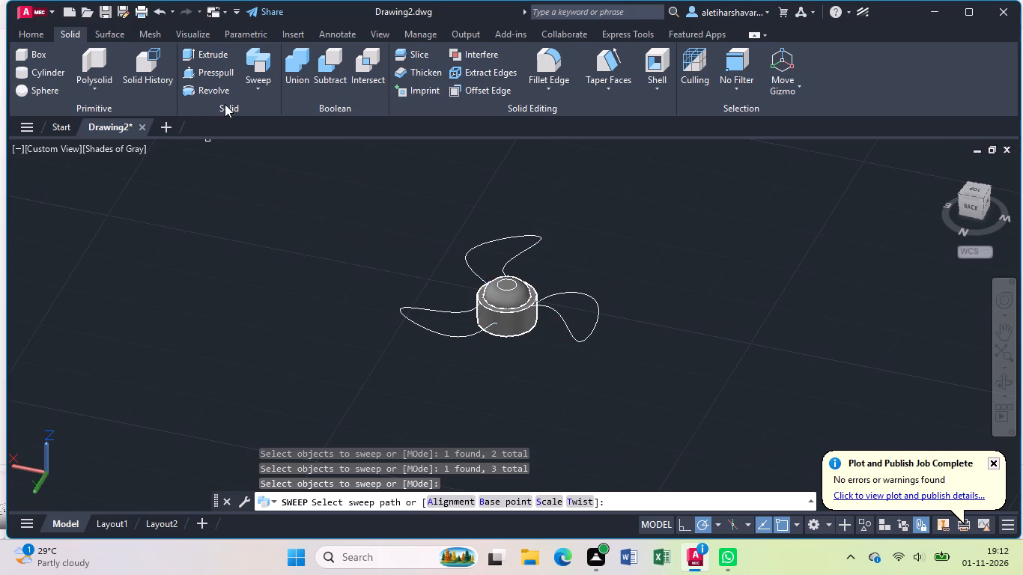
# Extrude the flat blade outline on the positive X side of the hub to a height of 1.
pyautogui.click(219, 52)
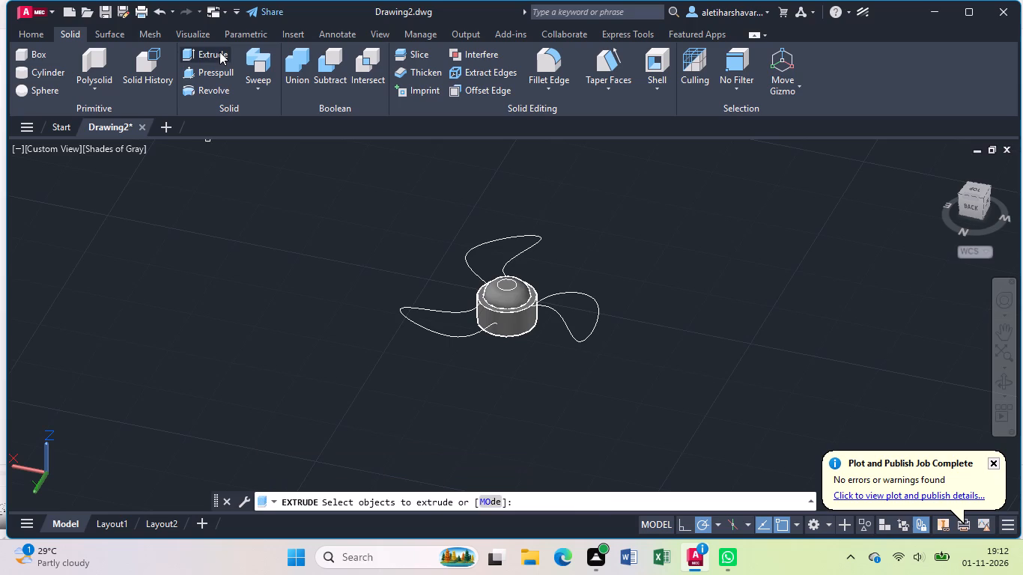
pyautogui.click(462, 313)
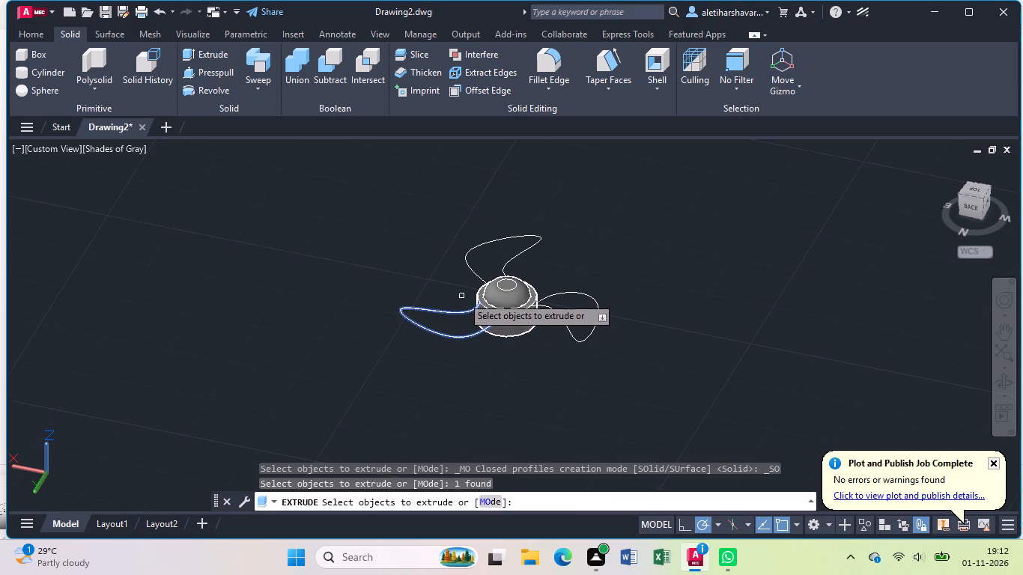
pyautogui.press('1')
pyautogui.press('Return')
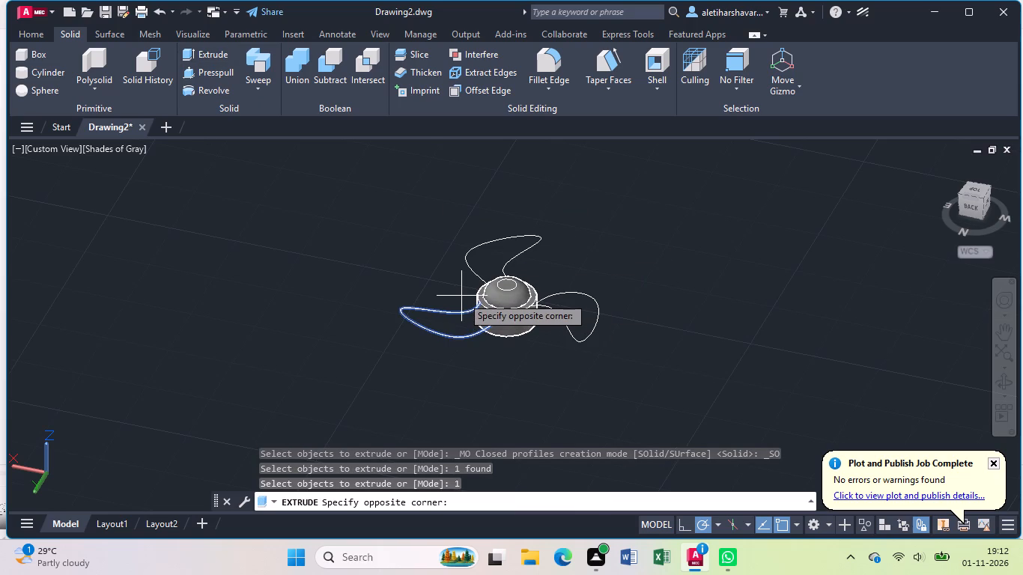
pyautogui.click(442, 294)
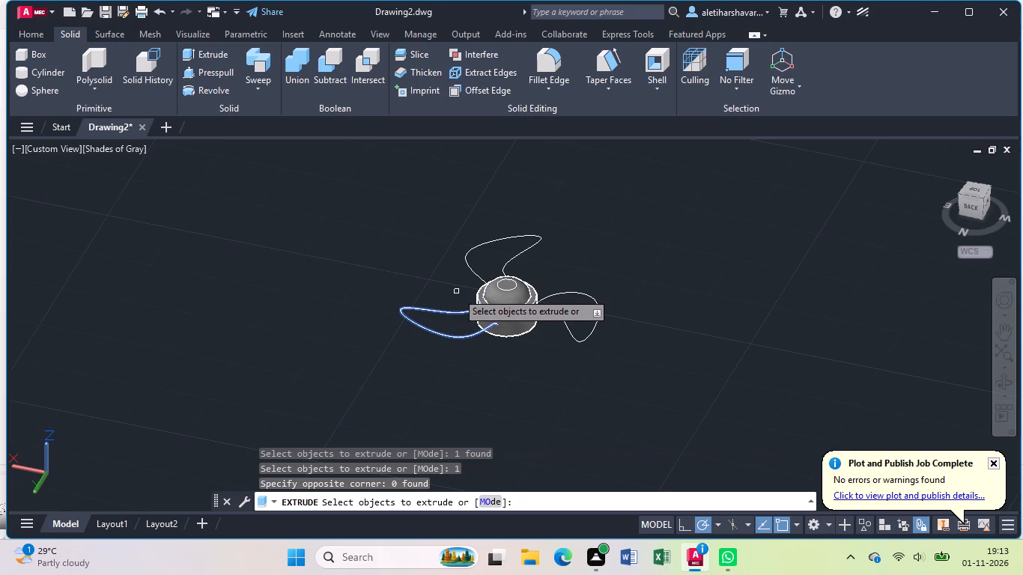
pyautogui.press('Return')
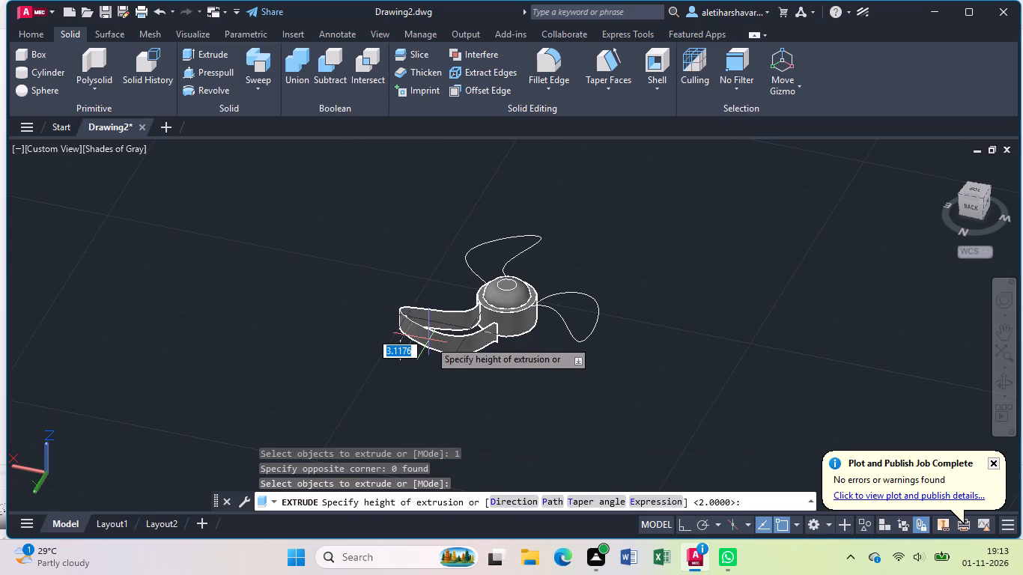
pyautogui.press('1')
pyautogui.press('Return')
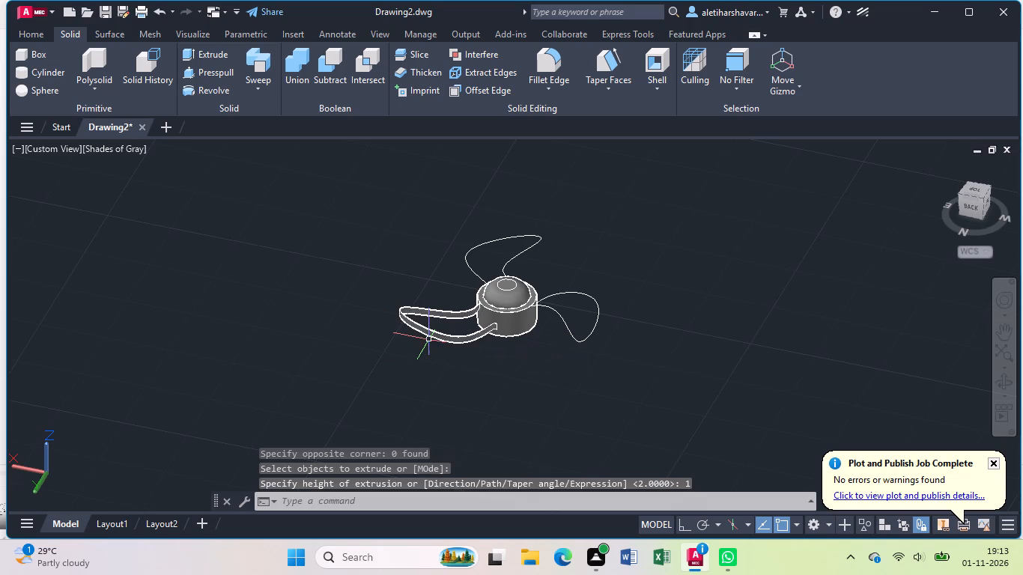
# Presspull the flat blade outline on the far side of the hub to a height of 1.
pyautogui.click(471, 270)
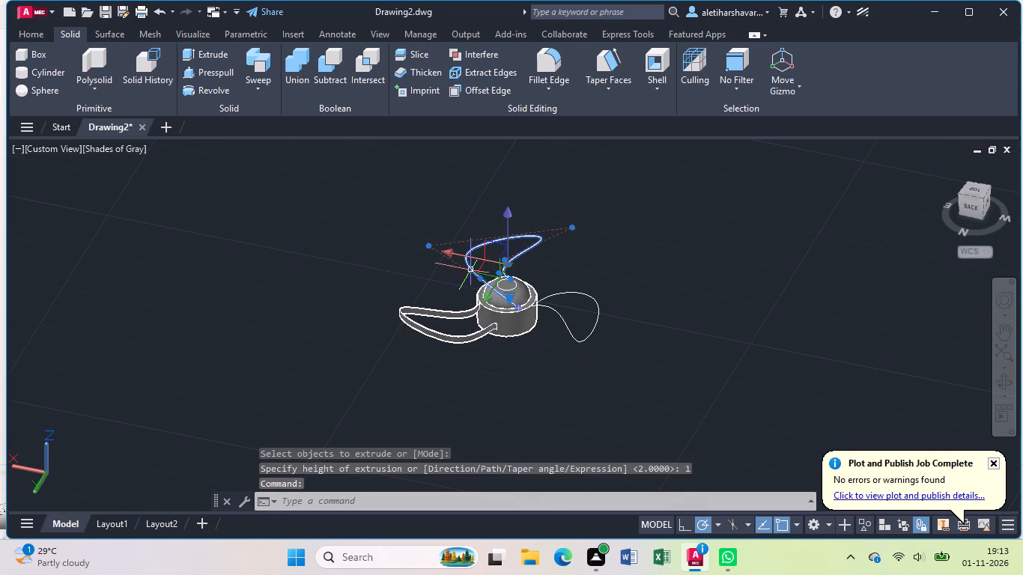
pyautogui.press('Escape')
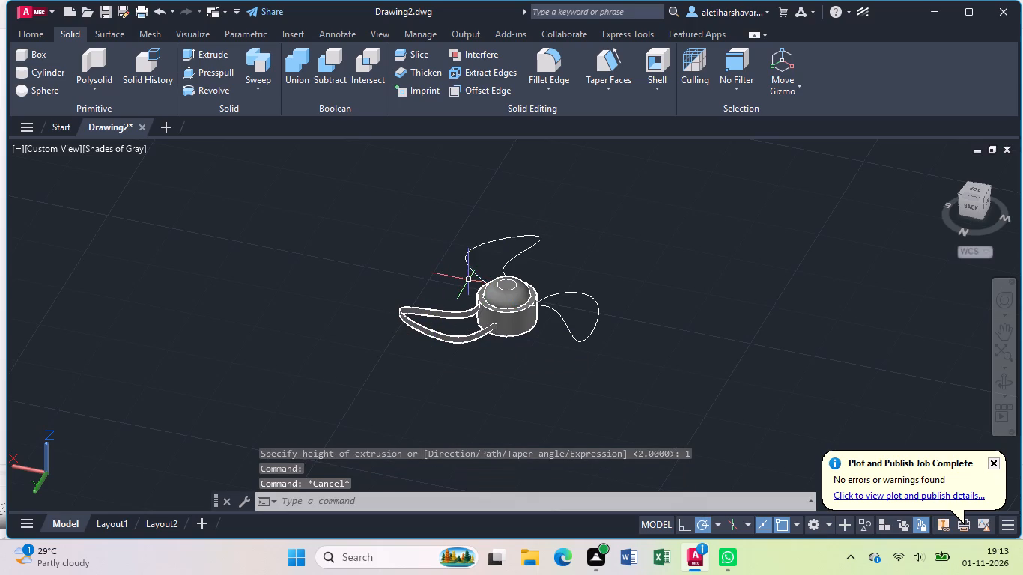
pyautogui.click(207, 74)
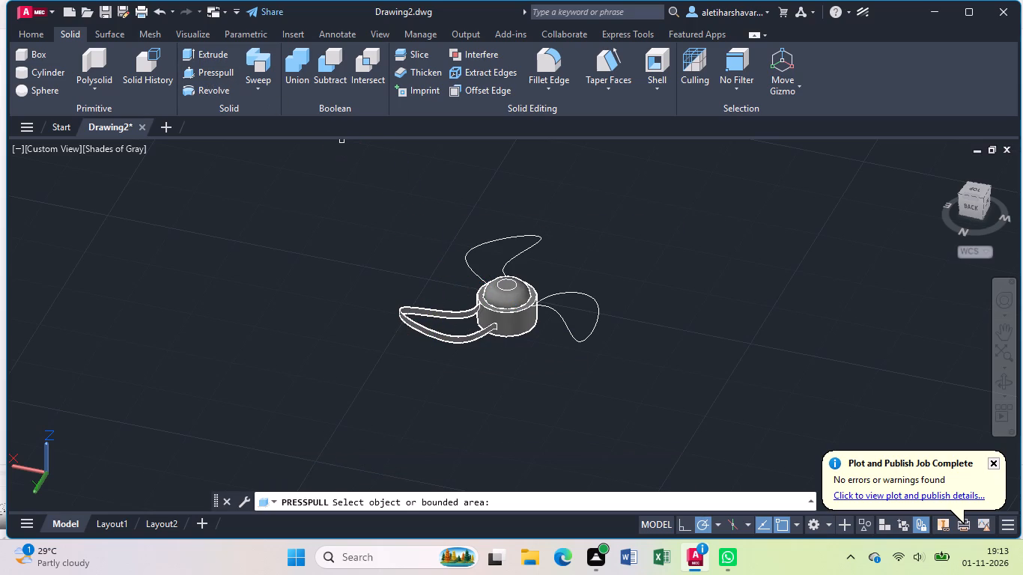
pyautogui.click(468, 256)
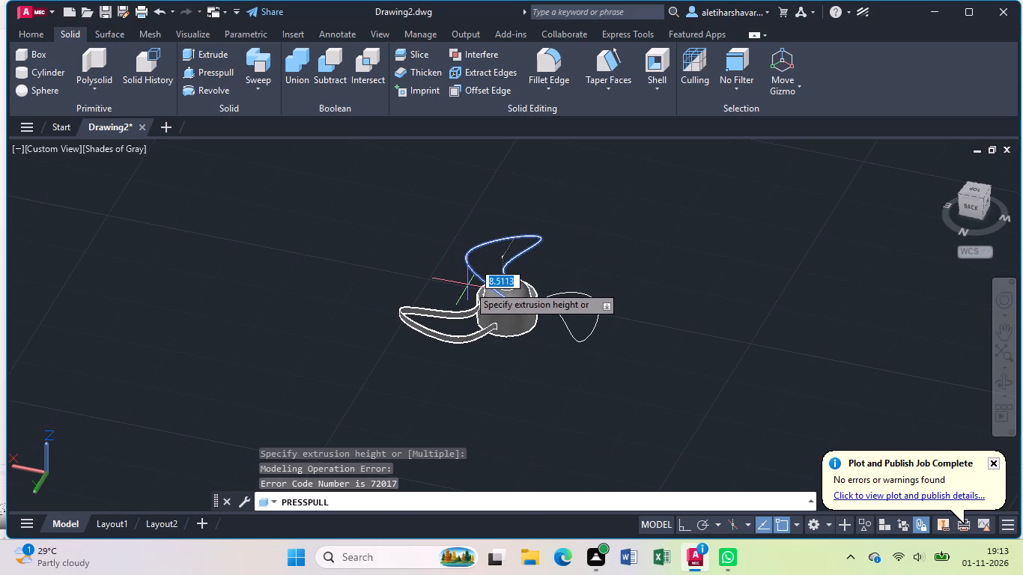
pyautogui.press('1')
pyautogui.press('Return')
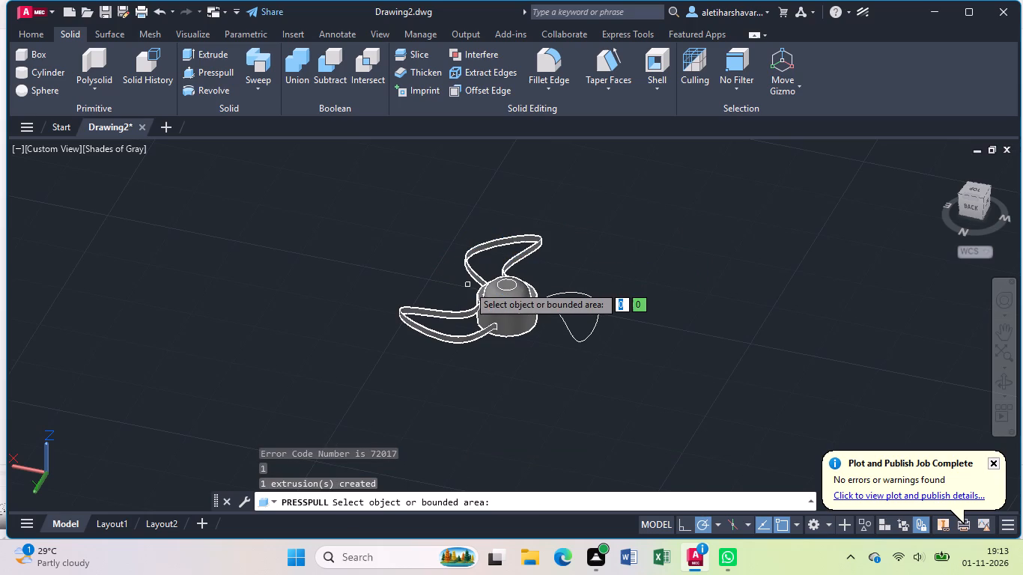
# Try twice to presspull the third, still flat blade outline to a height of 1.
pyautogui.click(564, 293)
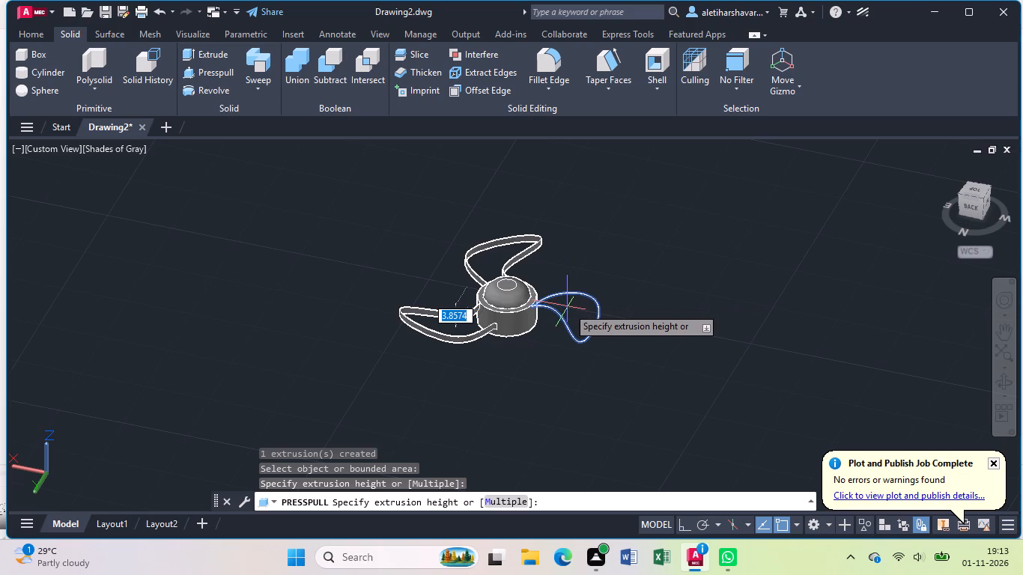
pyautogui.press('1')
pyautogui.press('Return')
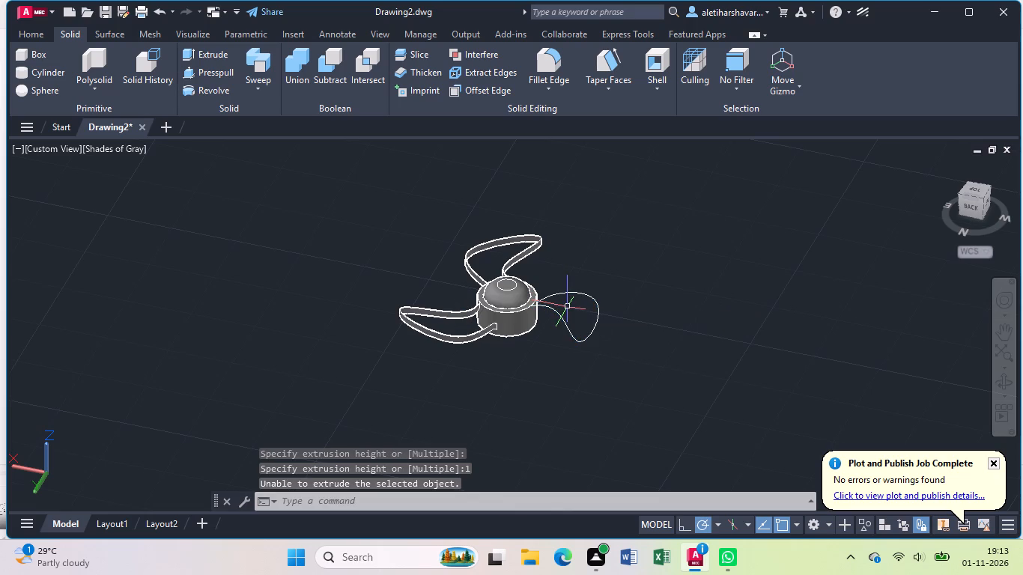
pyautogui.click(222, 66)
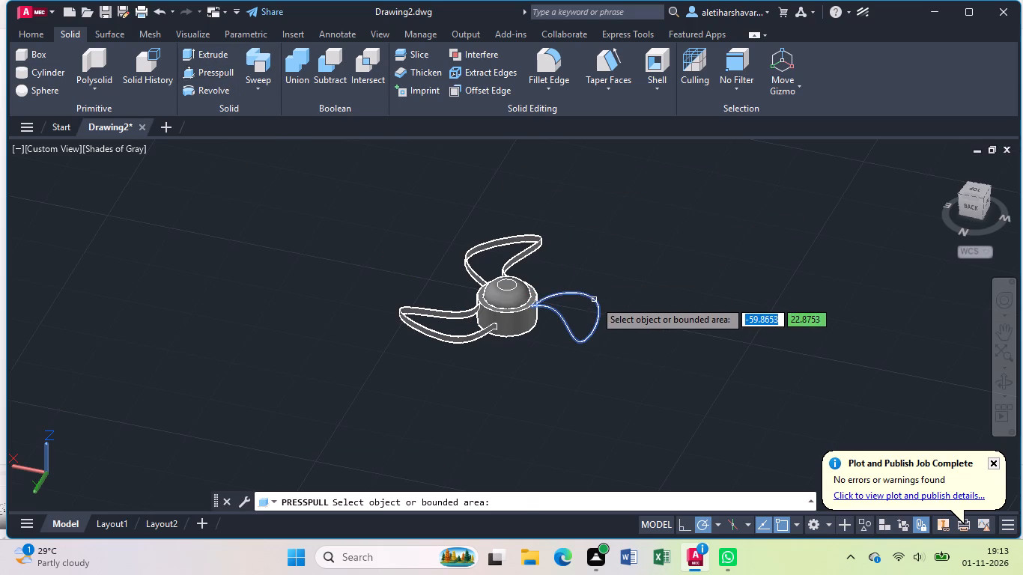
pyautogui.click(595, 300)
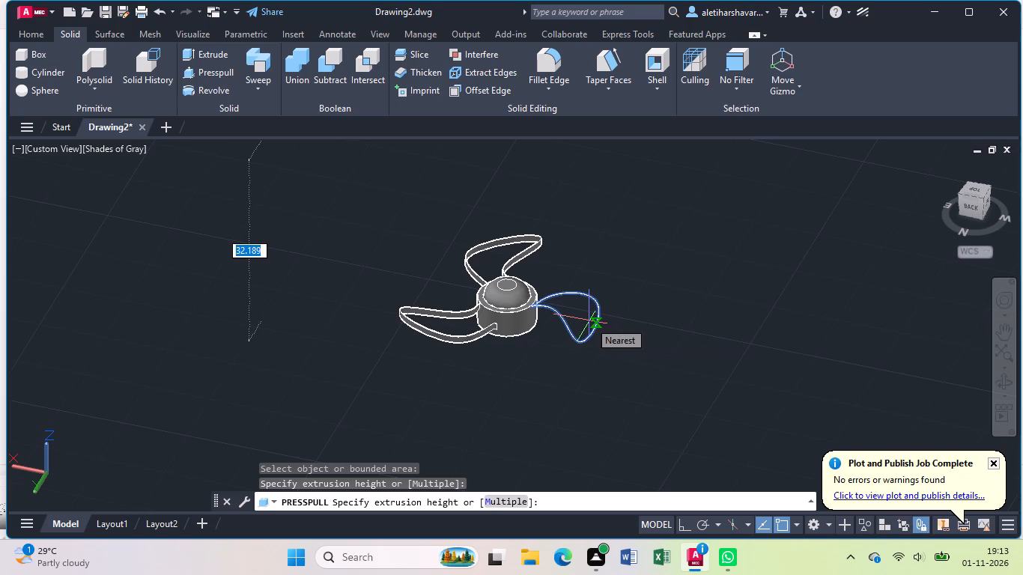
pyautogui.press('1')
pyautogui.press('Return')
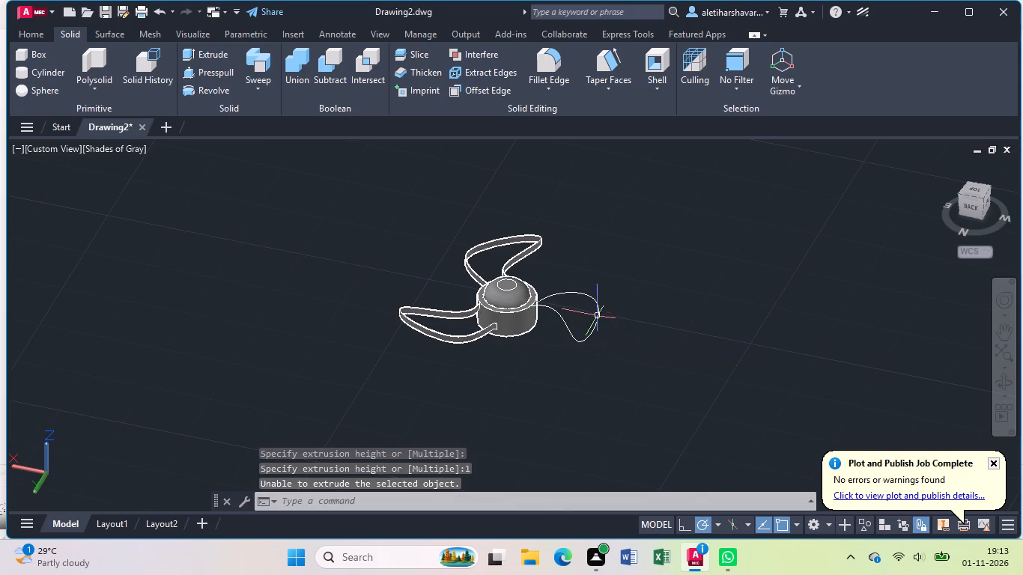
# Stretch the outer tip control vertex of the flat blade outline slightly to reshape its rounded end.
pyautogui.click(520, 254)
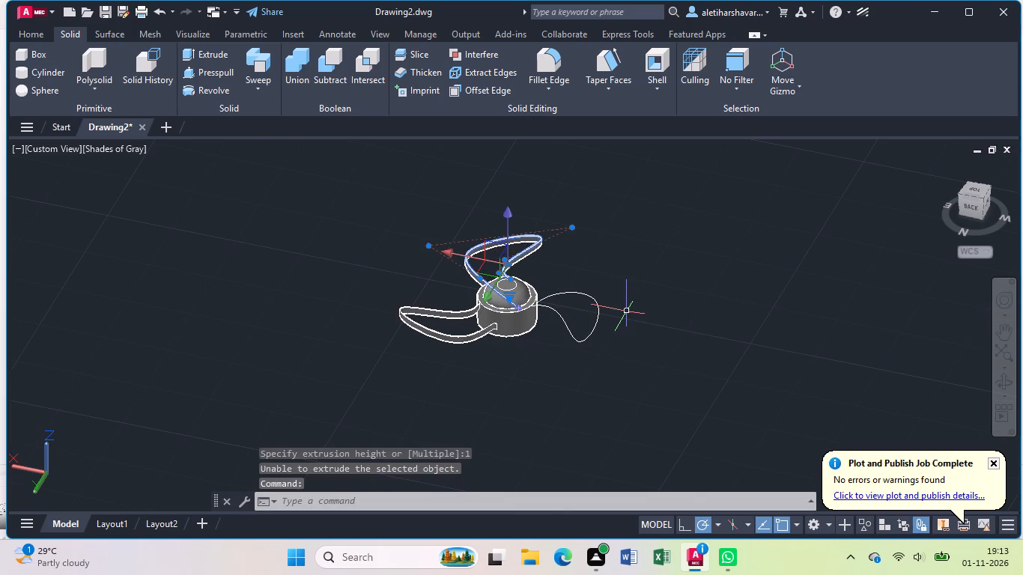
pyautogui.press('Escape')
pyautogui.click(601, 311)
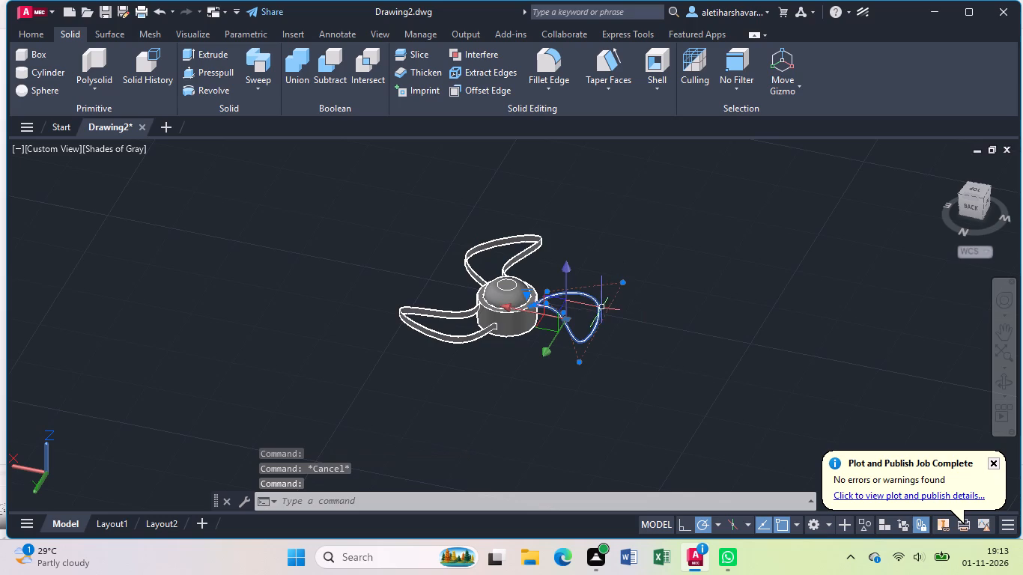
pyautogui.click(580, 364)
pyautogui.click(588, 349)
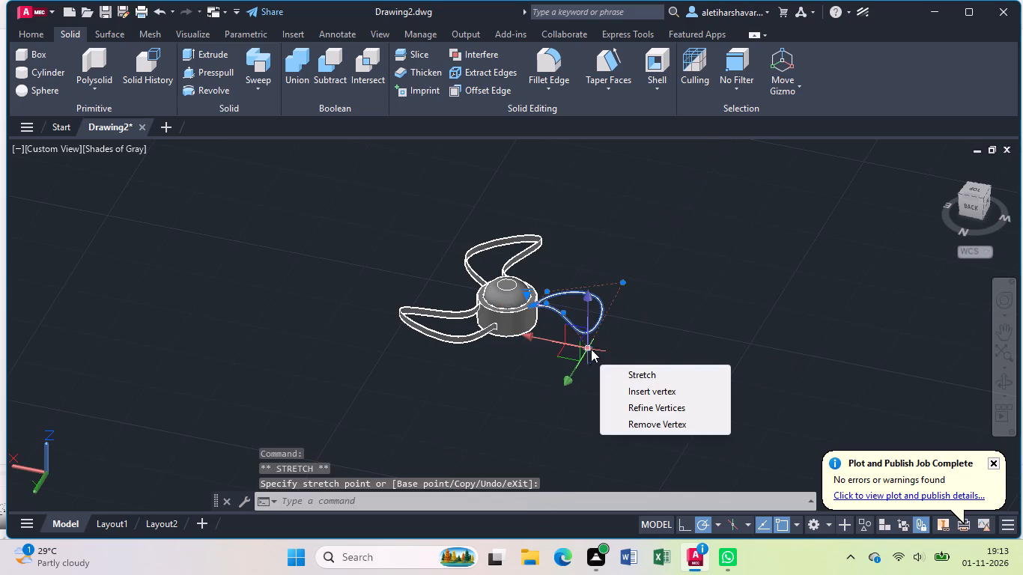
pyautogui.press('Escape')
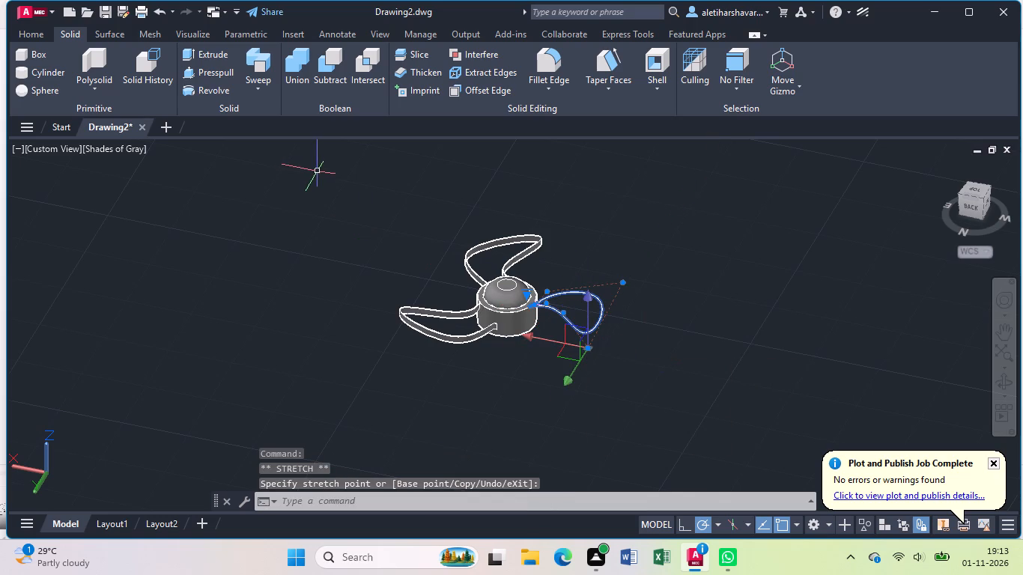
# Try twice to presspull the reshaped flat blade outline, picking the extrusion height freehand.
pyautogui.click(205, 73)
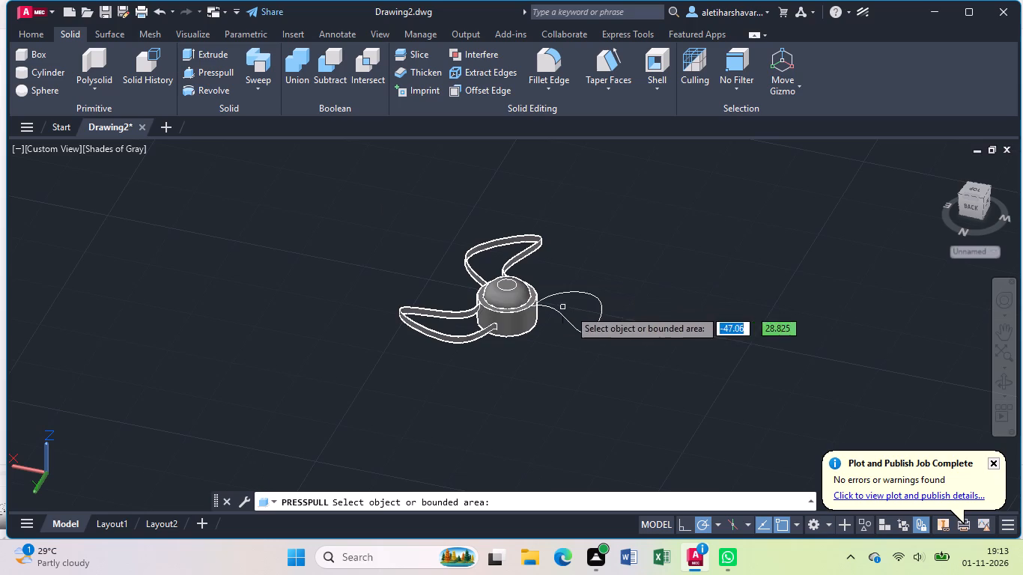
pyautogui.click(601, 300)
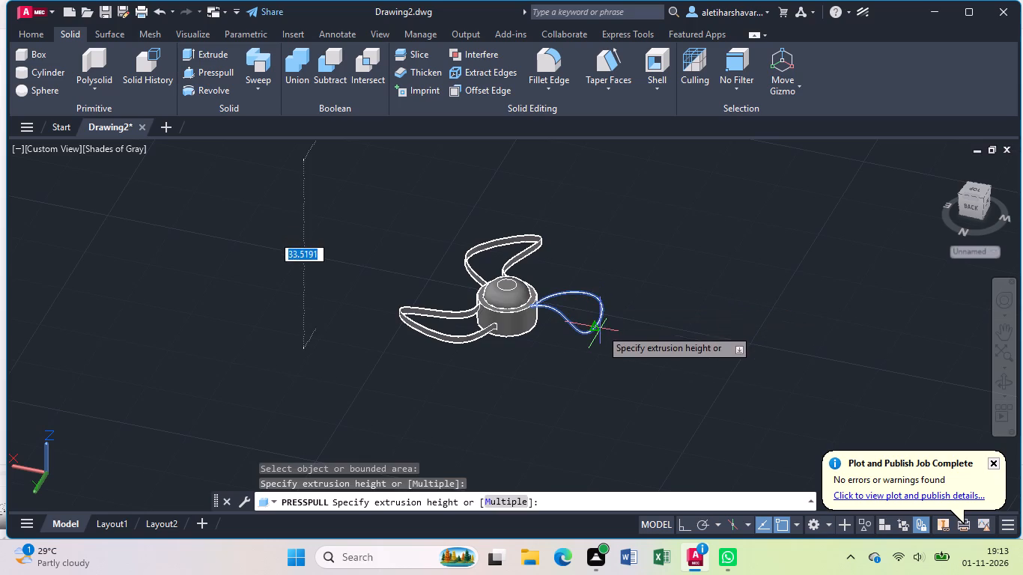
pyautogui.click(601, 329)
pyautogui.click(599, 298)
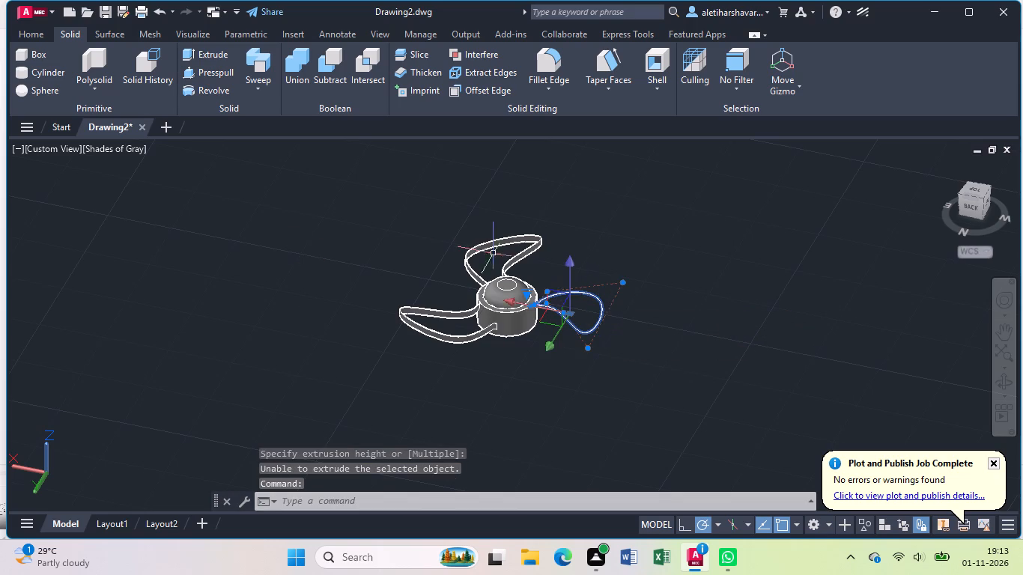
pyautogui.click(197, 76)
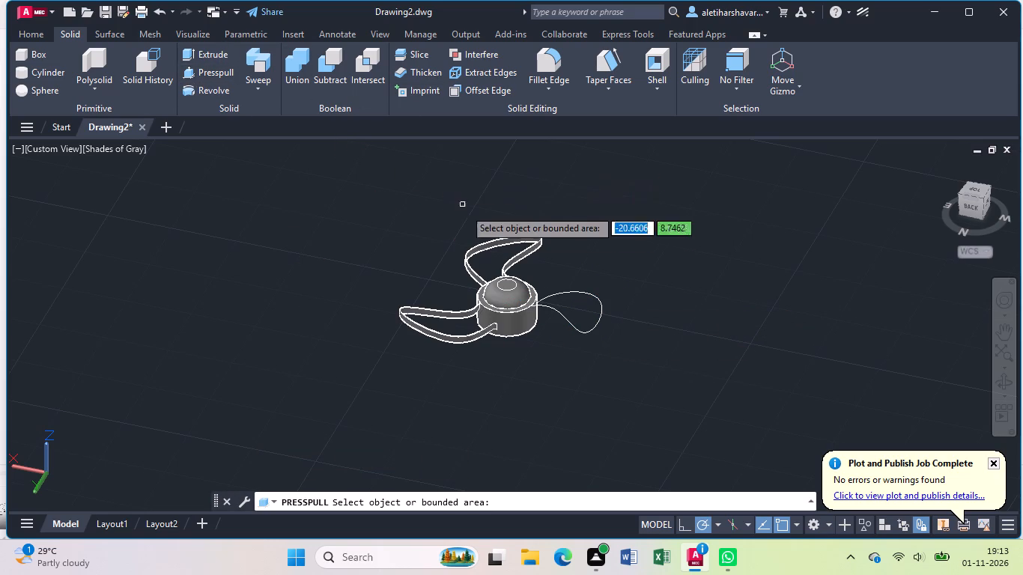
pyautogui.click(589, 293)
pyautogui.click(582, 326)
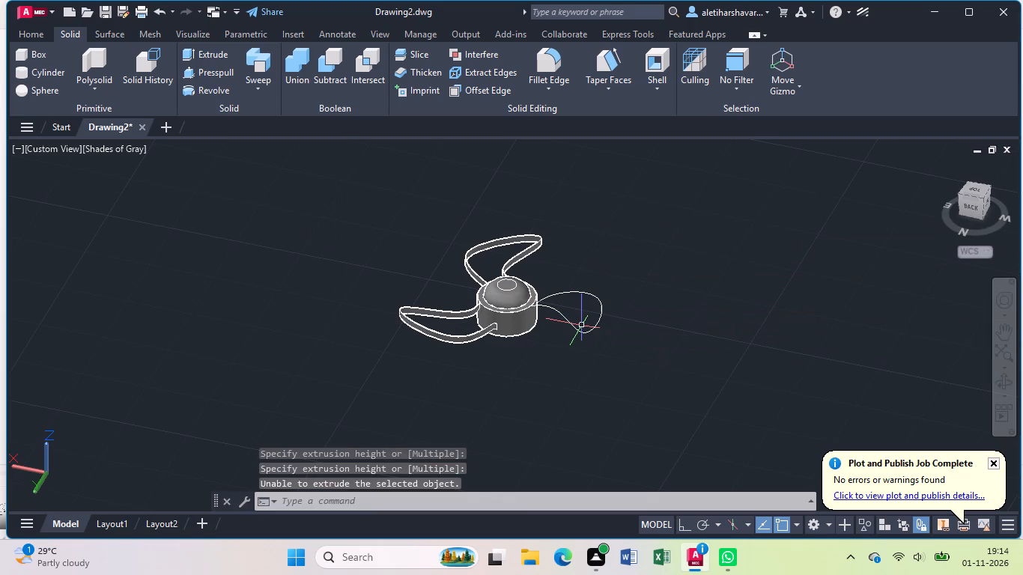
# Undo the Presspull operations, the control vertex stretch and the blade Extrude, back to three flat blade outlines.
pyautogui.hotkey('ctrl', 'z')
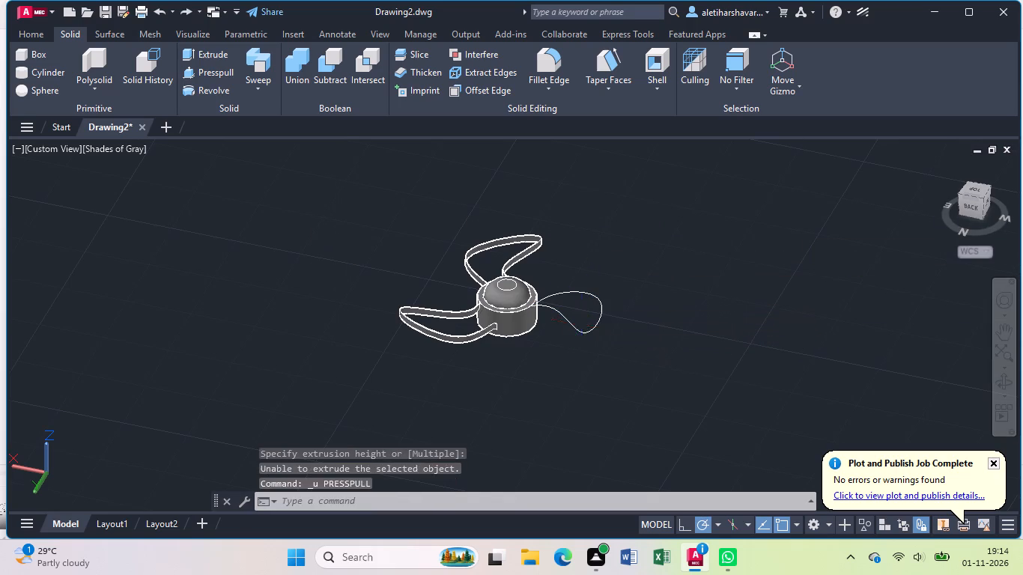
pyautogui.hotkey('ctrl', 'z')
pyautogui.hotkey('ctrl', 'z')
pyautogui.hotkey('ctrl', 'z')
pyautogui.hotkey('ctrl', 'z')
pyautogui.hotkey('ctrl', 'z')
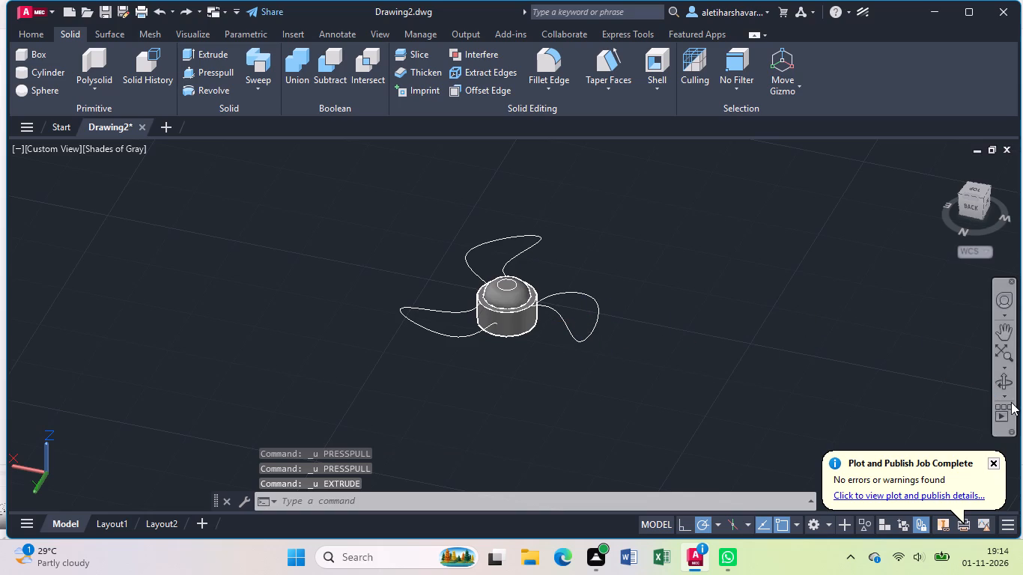
# Undo the Sweep, Thicken, Erase, Presspull, Join and Line operations made on the blade outlines.
pyautogui.click(1004, 383)
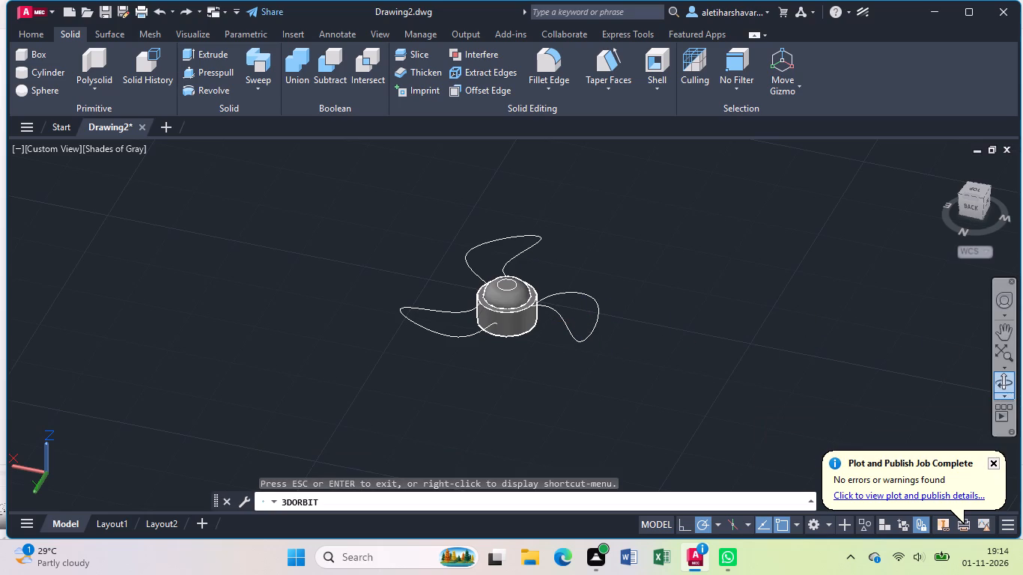
pyautogui.moveTo(666, 372); pyautogui.dragTo(583, 318)
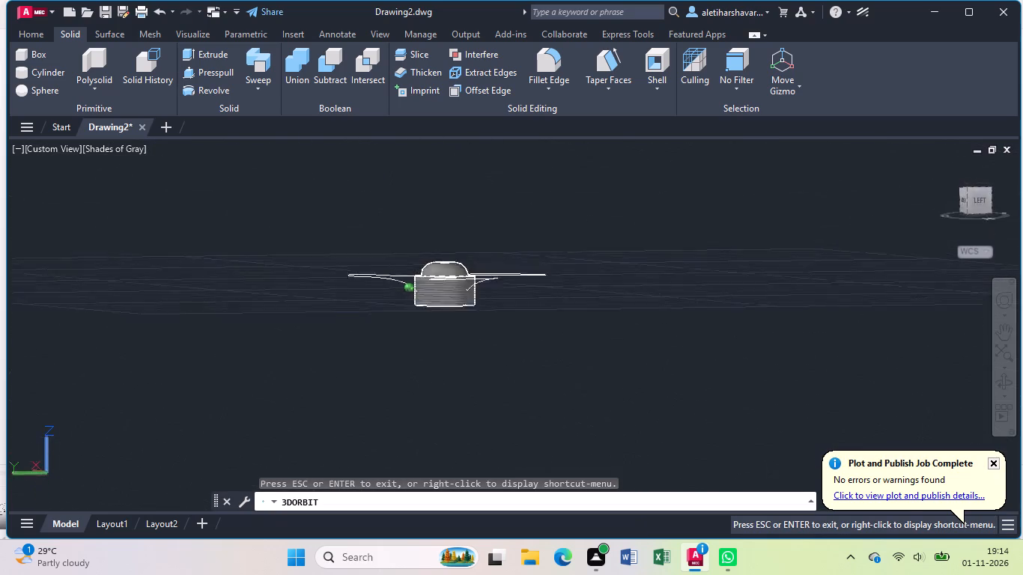
pyautogui.moveTo(583, 318); pyautogui.dragTo(682, 392)
pyautogui.press('Escape')
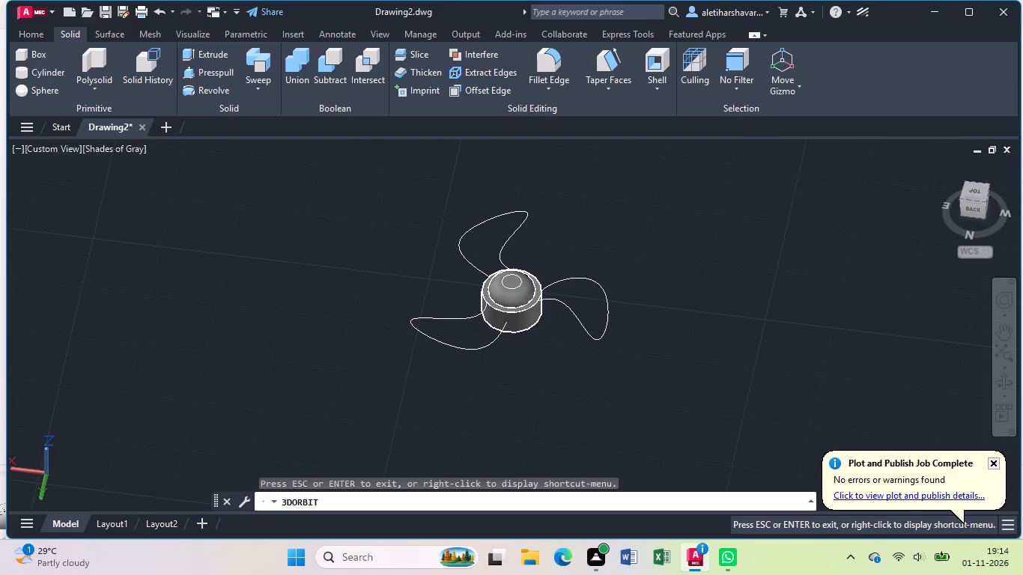
pyautogui.hotkey('ctrl', 'z')
pyautogui.hotkey('ctrl', 'z')
pyautogui.hotkey('ctrl', 'z')
pyautogui.hotkey('ctrl', 'z')
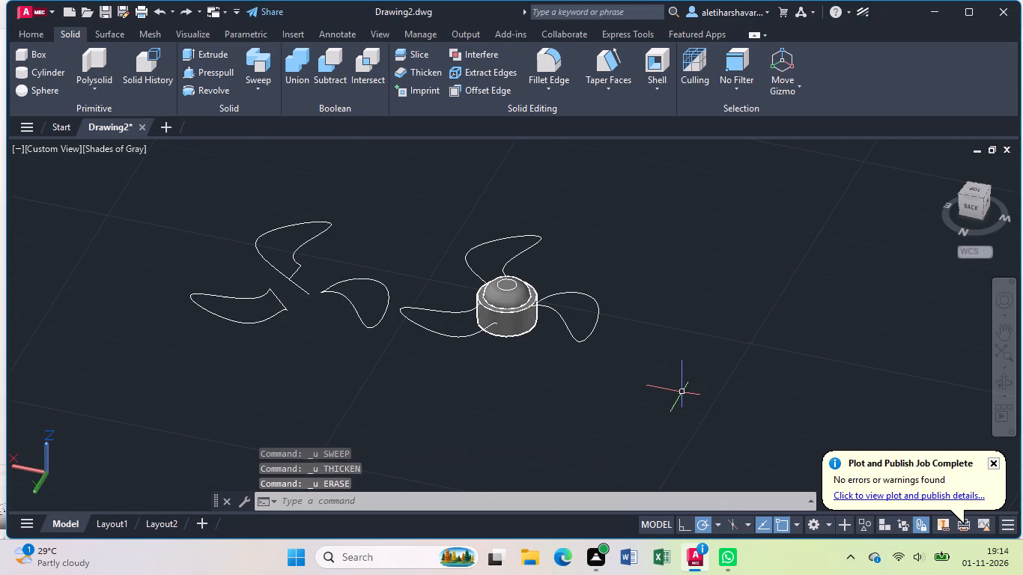
pyautogui.hotkey('ctrl', 'z')
pyautogui.hotkey('ctrl', 'z')
pyautogui.hotkey('ctrl', 'z')
pyautogui.hotkey('ctrl', 'z')
pyautogui.hotkey('ctrl', 'z')
pyautogui.hotkey('ctrl', 'z')
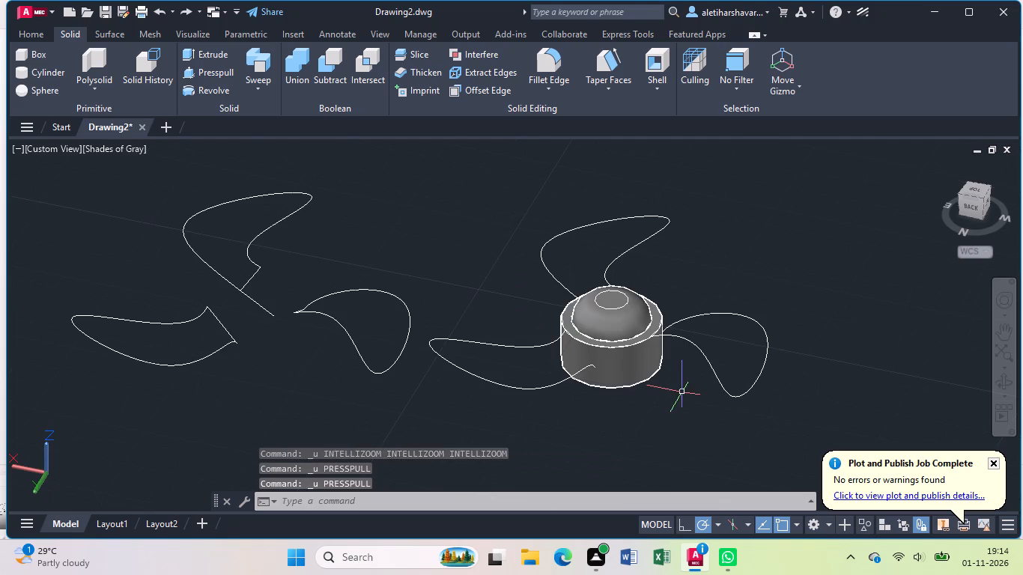
pyautogui.hotkey('ctrl', 'z')
pyautogui.hotkey('ctrl', 'z')
pyautogui.hotkey('ctrl', 'z')
pyautogui.hotkey('ctrl', 'z')
pyautogui.hotkey('ctrl', 'z')
pyautogui.hotkey('ctrl', 'z')
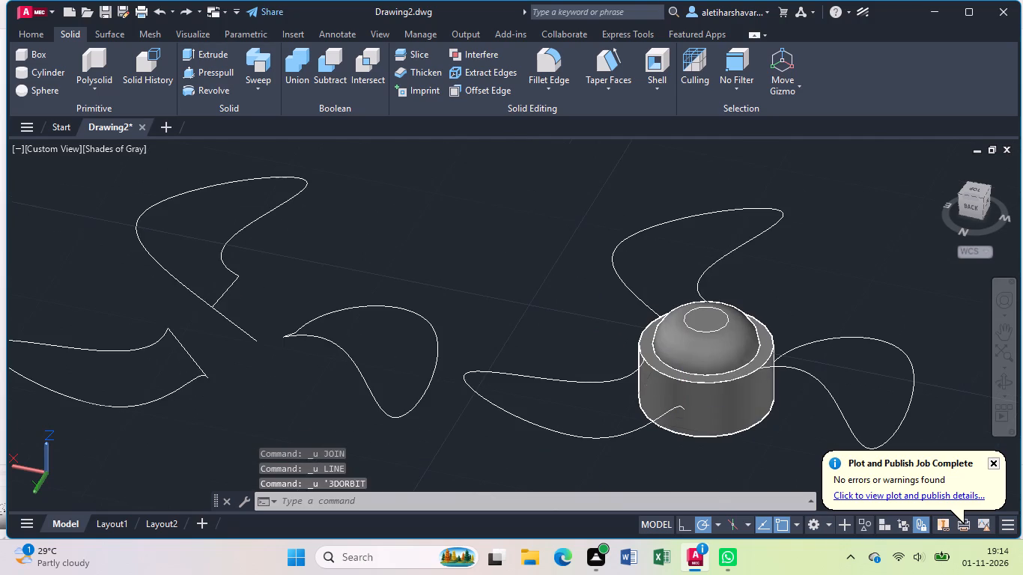
# Undo back past the copied blade outlines, the dome's edge fillet and the central cylinder's Presspull, leaving the ring hub.
pyautogui.hotkey('ctrl', 'z')
pyautogui.hotkey('ctrl', 'z')
pyautogui.hotkey('ctrl', 'z')
pyautogui.hotkey('ctrl', 'z')
pyautogui.hotkey('ctrl', 'z')
pyautogui.hotkey('ctrl', 'z')
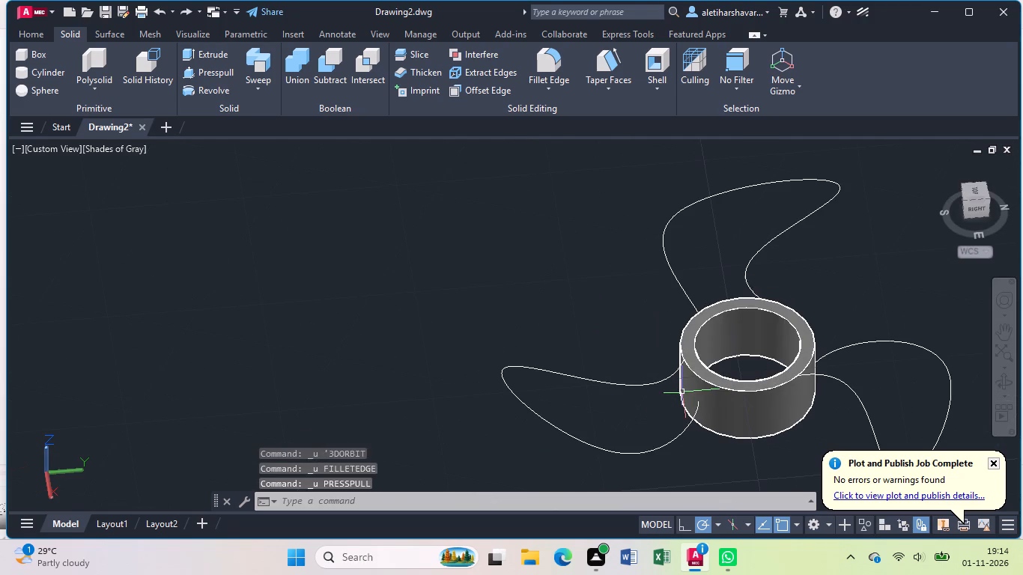
# Undo the remaining blade edits, visual style changes and the ring hub's Presspull, back to flat blade outlines and two concentric hub circles.
pyautogui.hotkey('ctrl', 'z')
pyautogui.hotkey('ctrl', 'z')
pyautogui.hotkey('ctrl', 'z')
pyautogui.hotkey('ctrl', 'z')
pyautogui.hotkey('ctrl', 'z')
pyautogui.hotkey('ctrl', 'z')
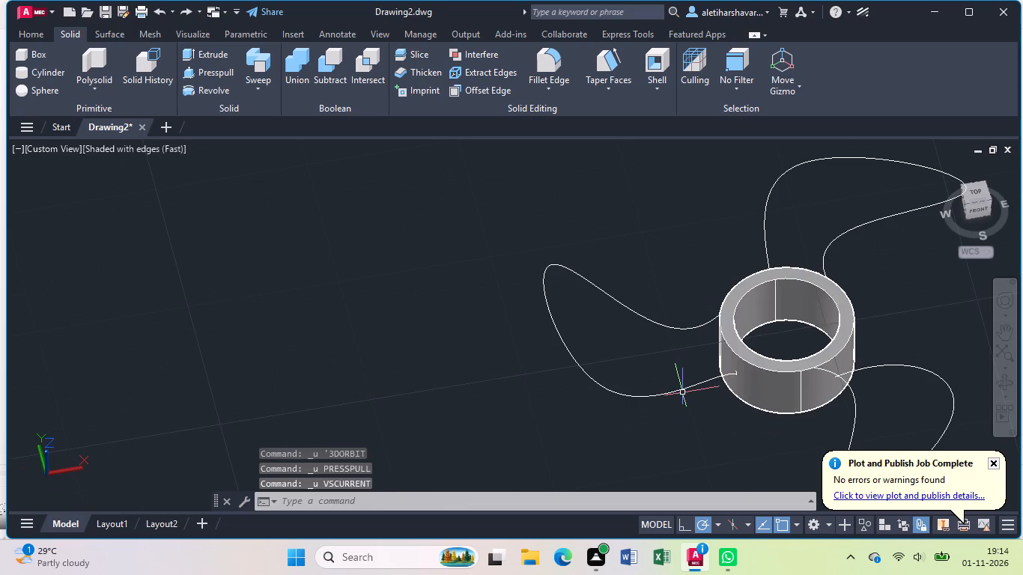
pyautogui.hotkey('ctrl', 'z')
pyautogui.hotkey('ctrl', 'z')
pyautogui.hotkey('ctrl', 'z')
pyautogui.hotkey('ctrl', 'z')
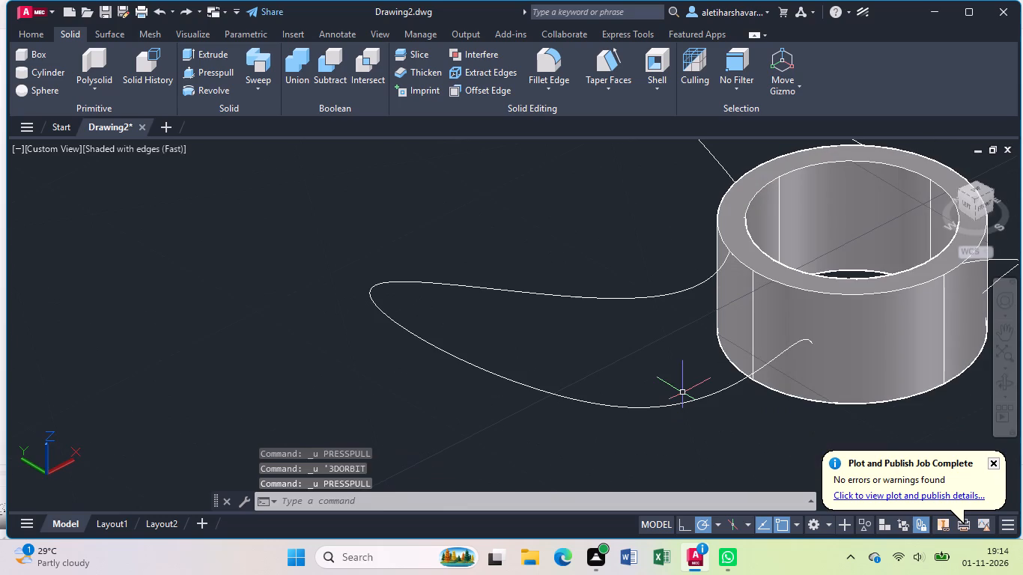
pyautogui.hotkey('ctrl', 'z')
pyautogui.hotkey('ctrl', 'z')
pyautogui.hotkey('ctrl', 'z')
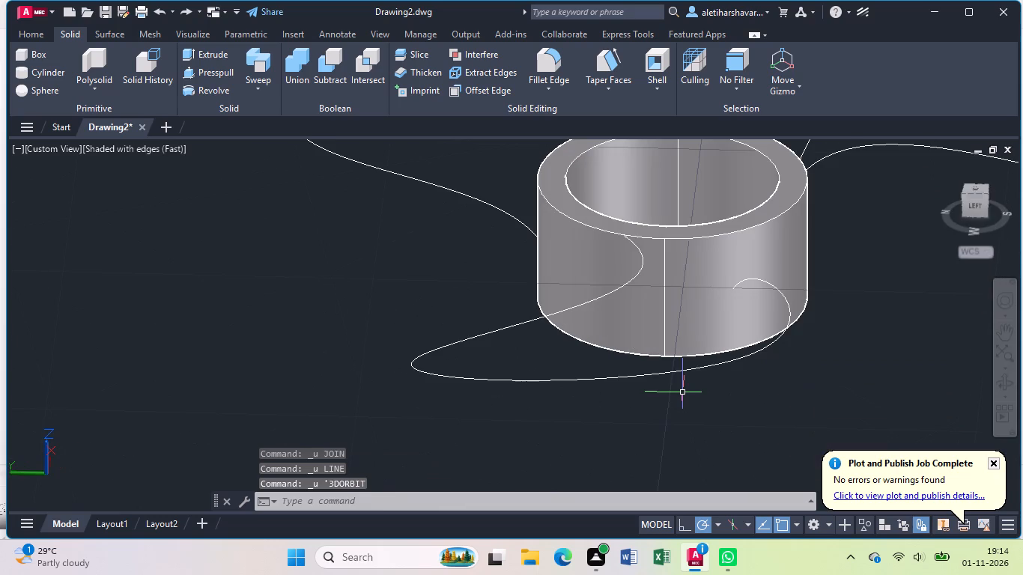
pyautogui.hotkey('ctrl', 'z')
pyautogui.hotkey('ctrl', 'z')
pyautogui.hotkey('ctrl', 'z')
pyautogui.hotkey('ctrl', 'z')
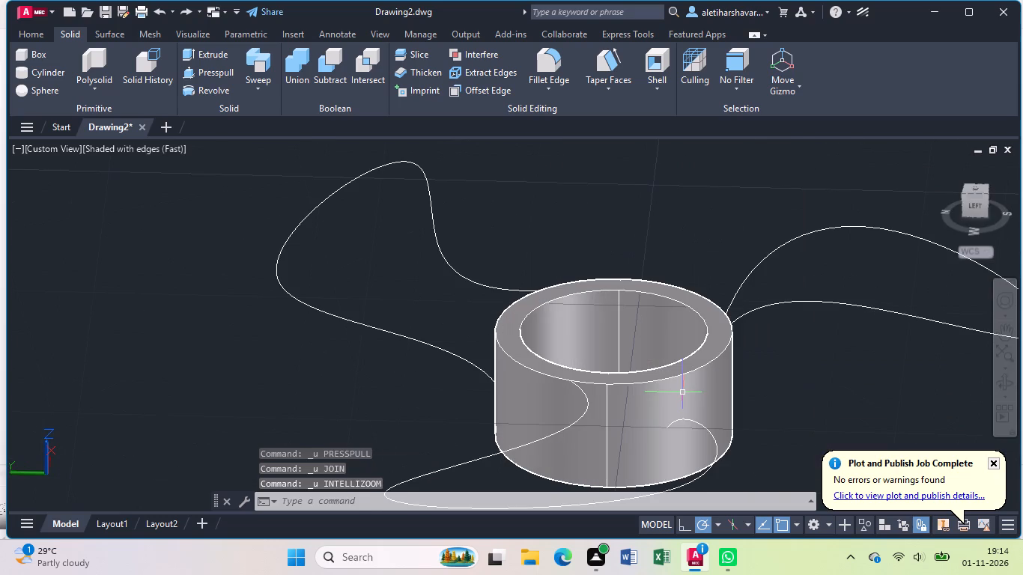
pyautogui.hotkey('ctrl', 'z')
pyautogui.hotkey('ctrl', 'z')
pyautogui.hotkey('ctrl', 'z')
pyautogui.hotkey('ctrl', 'z')
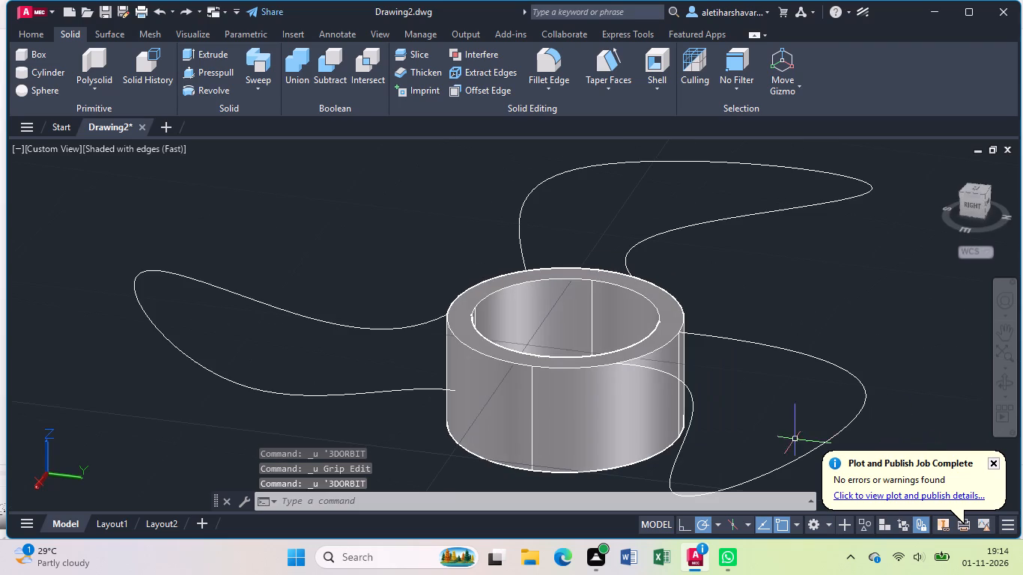
pyautogui.hotkey('ctrl', 'z')
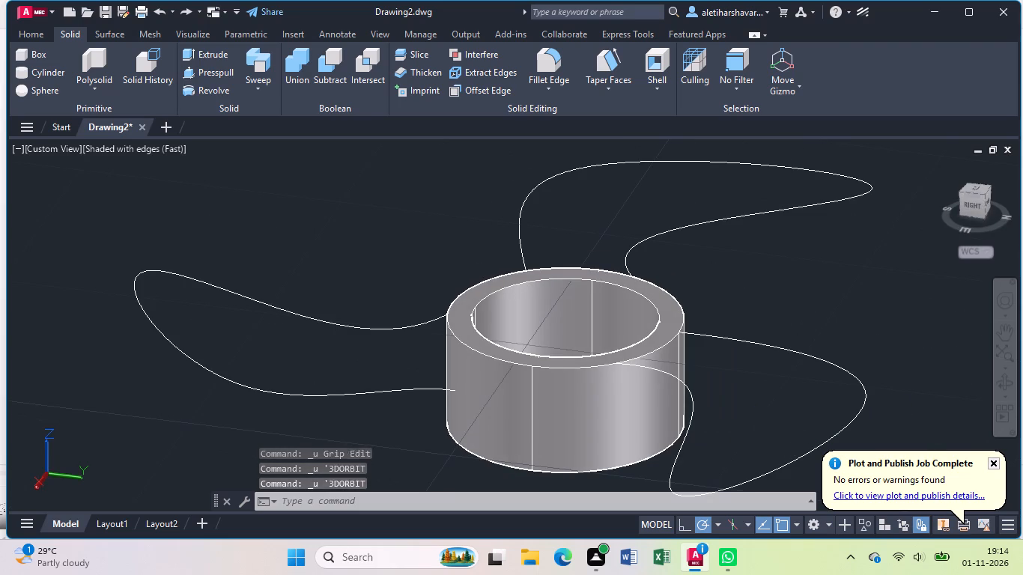
pyautogui.hotkey('ctrl', 'z')
pyautogui.hotkey('ctrl', 'z')
pyautogui.hotkey('ctrl', 'z')
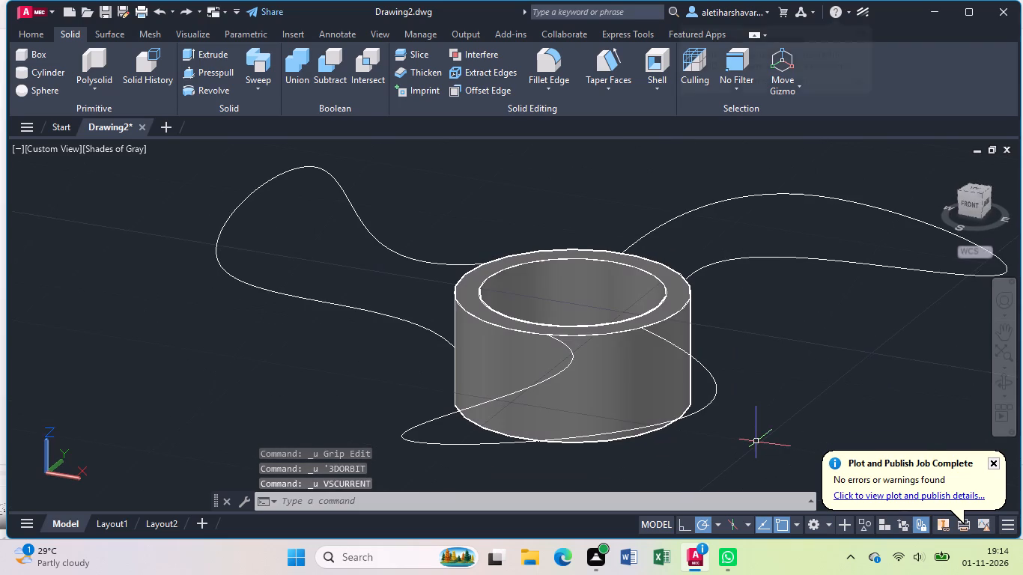
pyautogui.hotkey('ctrl', 'z')
pyautogui.hotkey('ctrl', 'z')
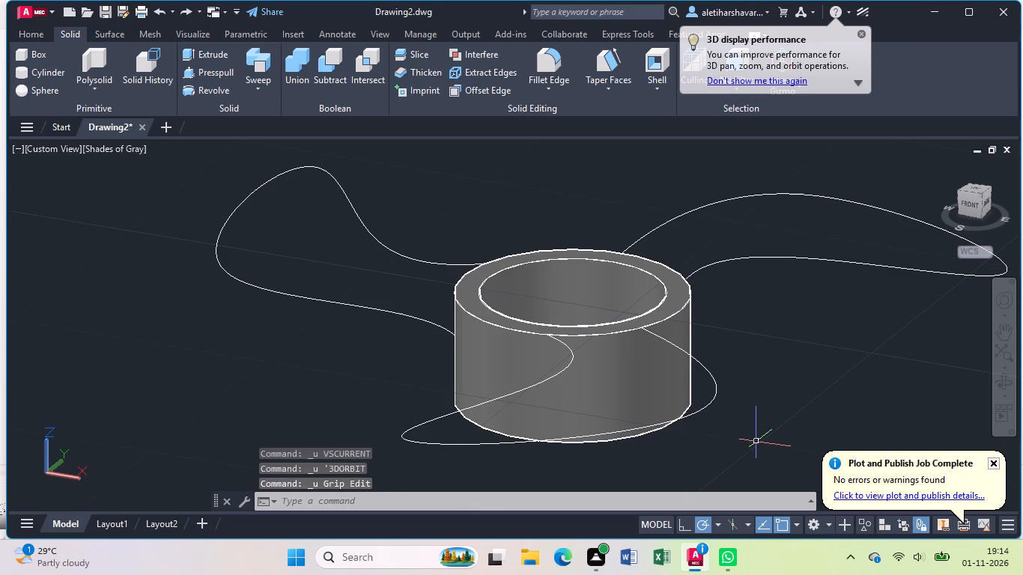
pyautogui.hotkey('ctrl', 'z')
pyautogui.hotkey('ctrl', 'z')
pyautogui.hotkey('ctrl', 'z')
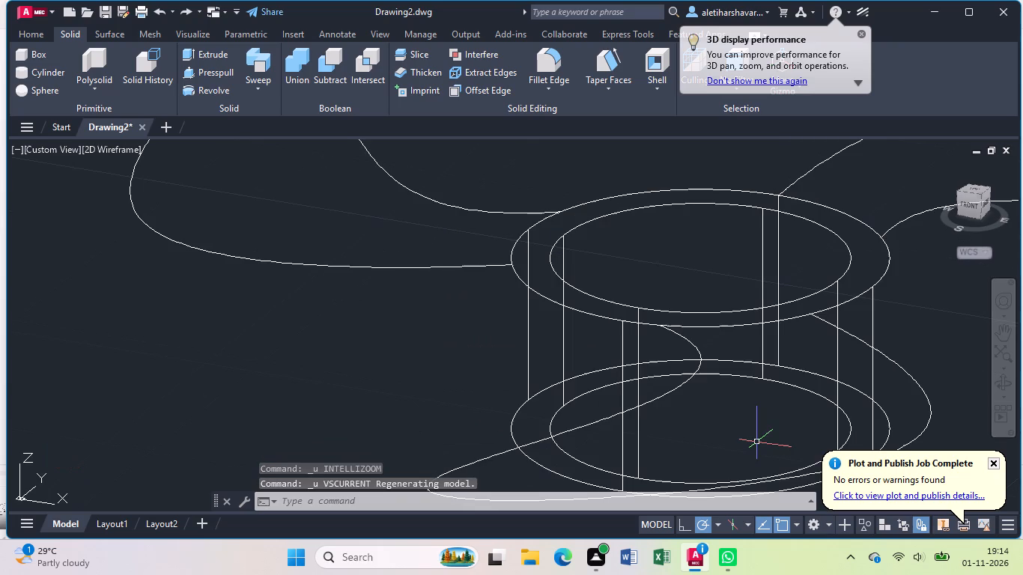
pyautogui.hotkey('ctrl', 'z')
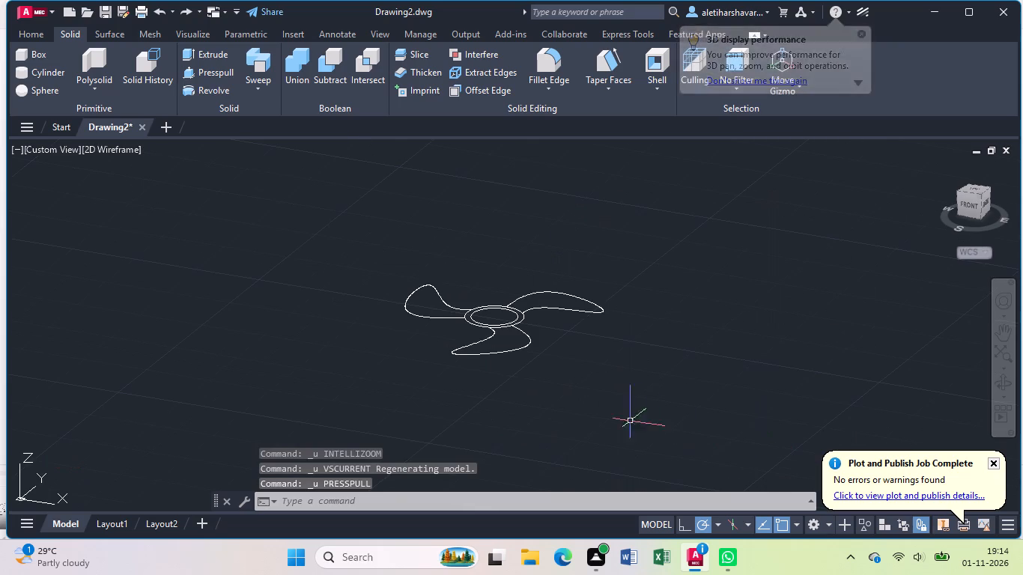
# Set the viewport's visual style to Shaded with edges.
pyautogui.scroll(1, 509, 336)
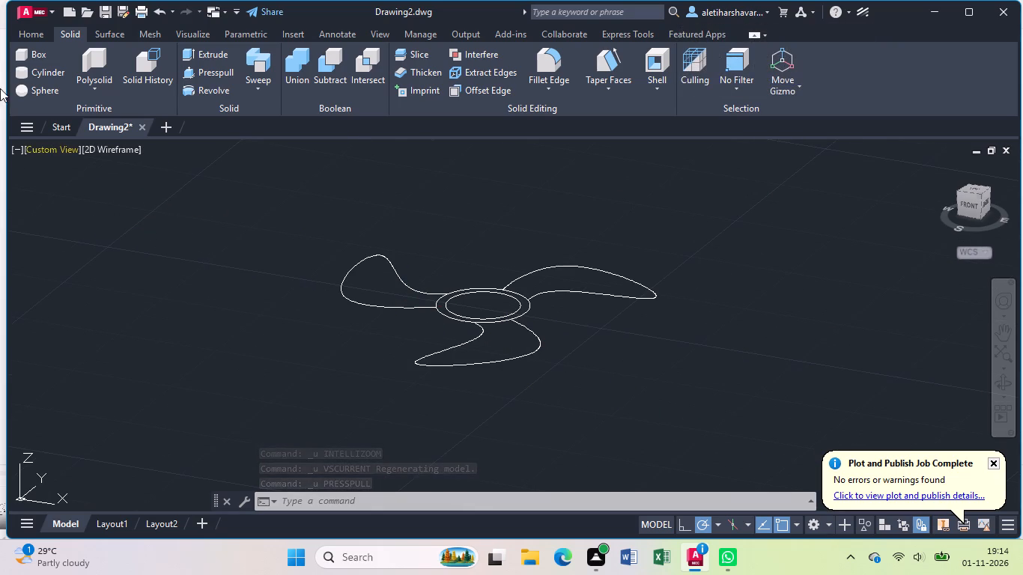
pyautogui.click(99, 144)
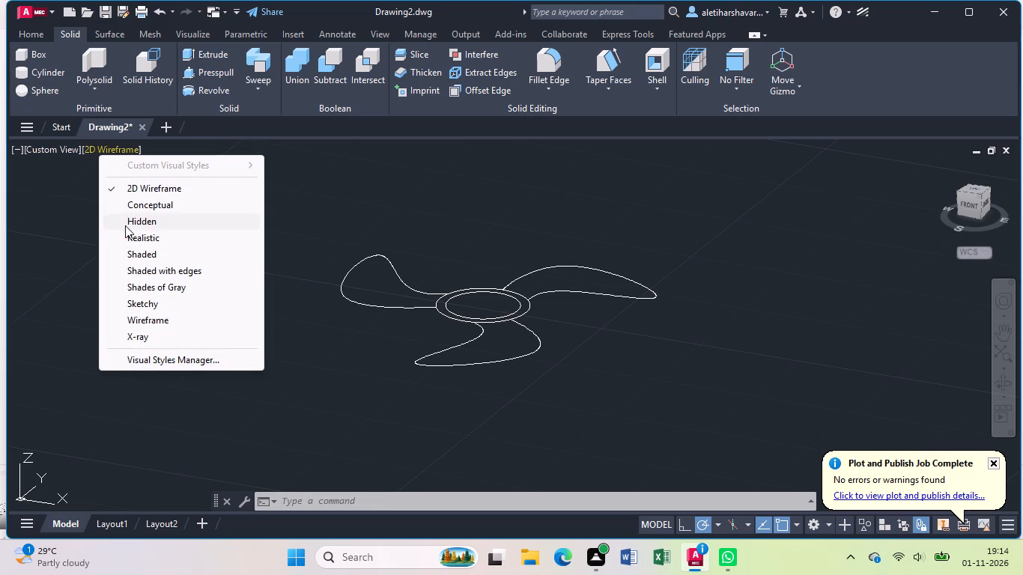
pyautogui.click(151, 271)
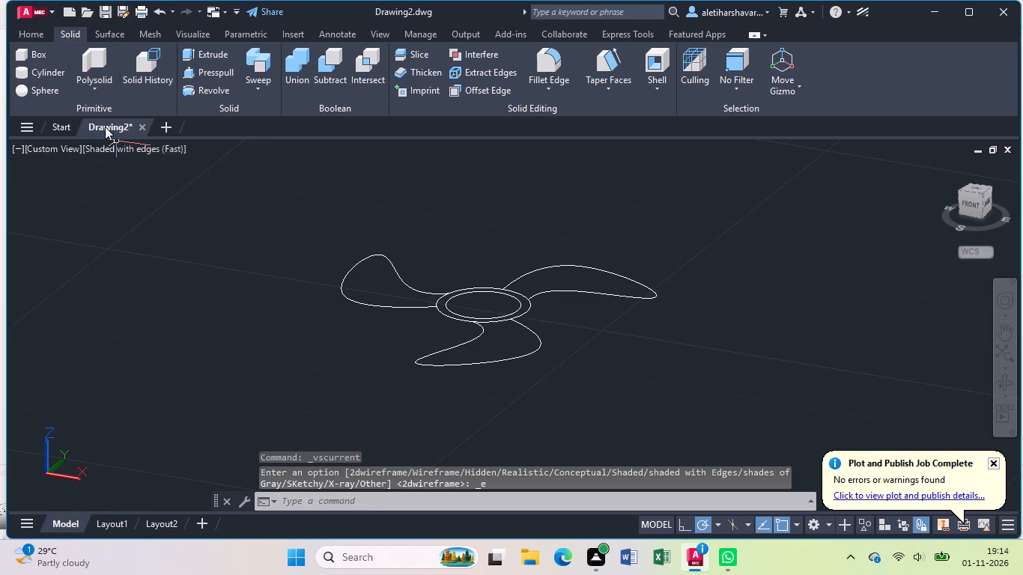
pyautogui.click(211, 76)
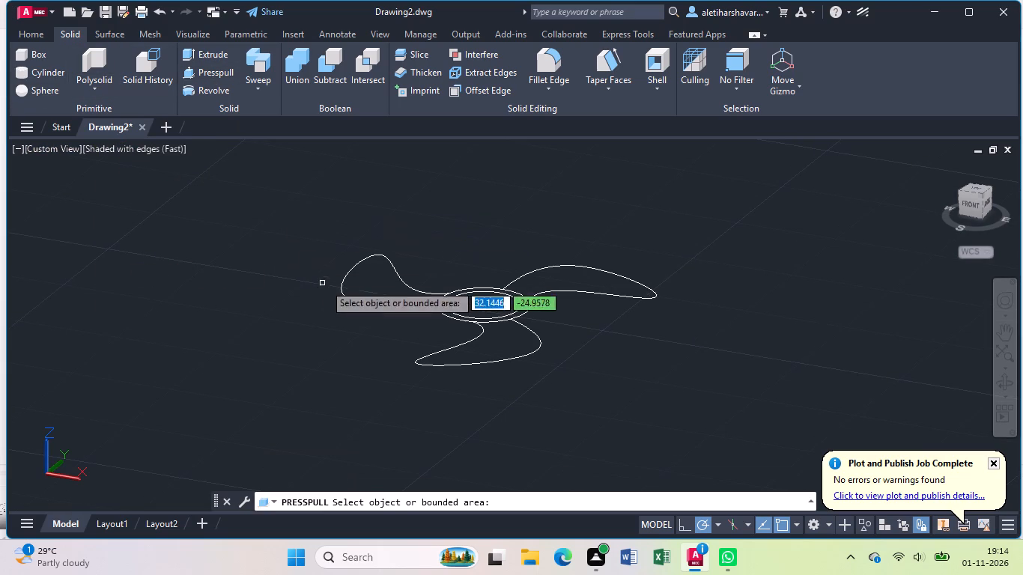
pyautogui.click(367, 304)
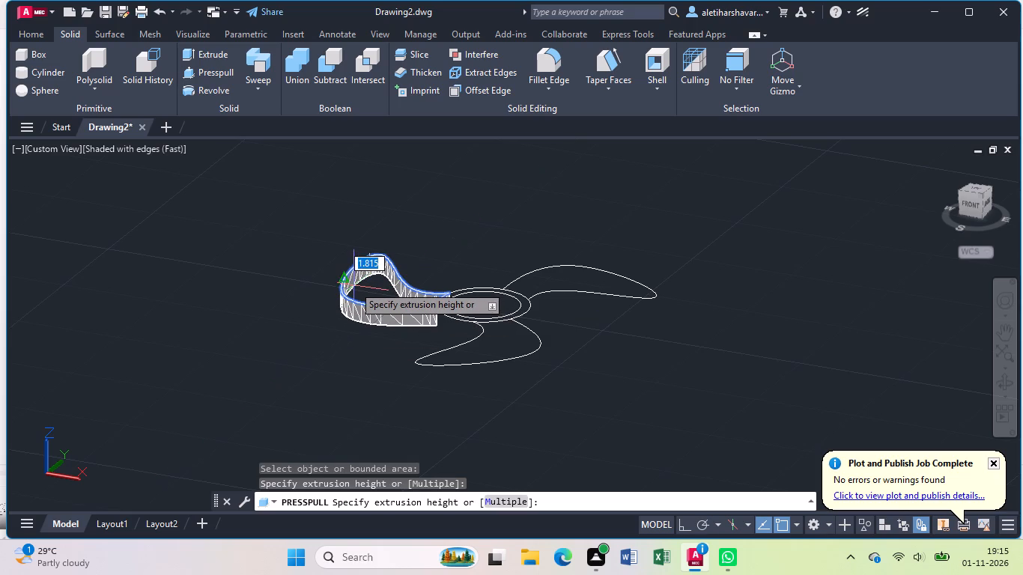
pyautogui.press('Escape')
# Draw a circle centred on the hub with a radius of about 4.3, reaching the outer hub circle.
pyautogui.scroll(1, 397, 290)
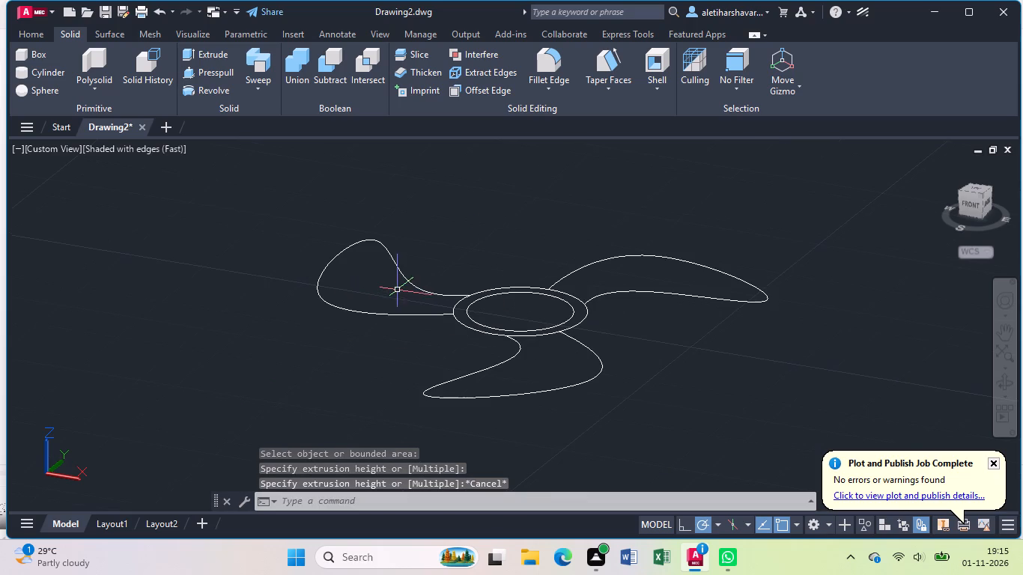
pyautogui.press('c')
pyautogui.press('Return')
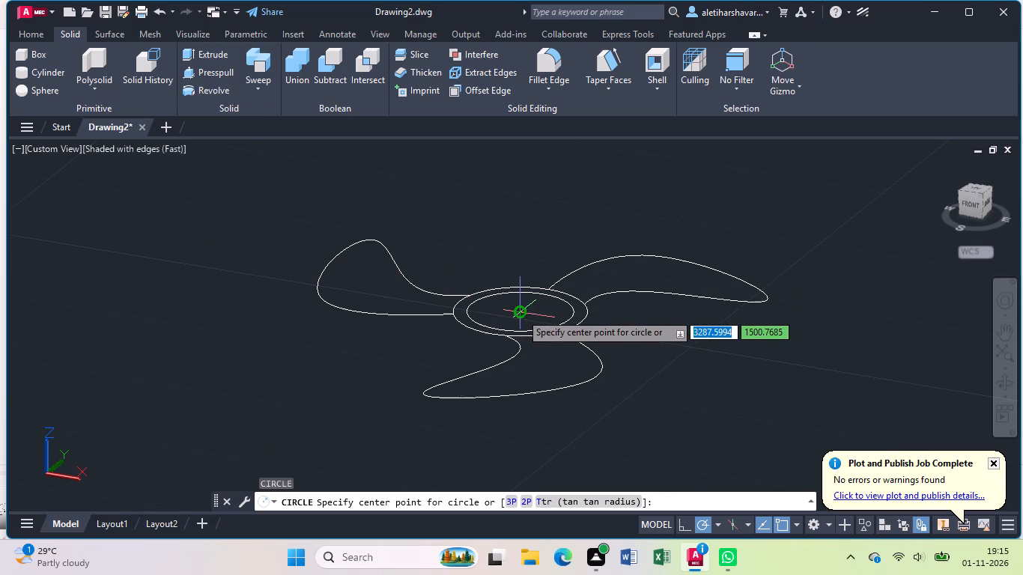
pyautogui.click(521, 313)
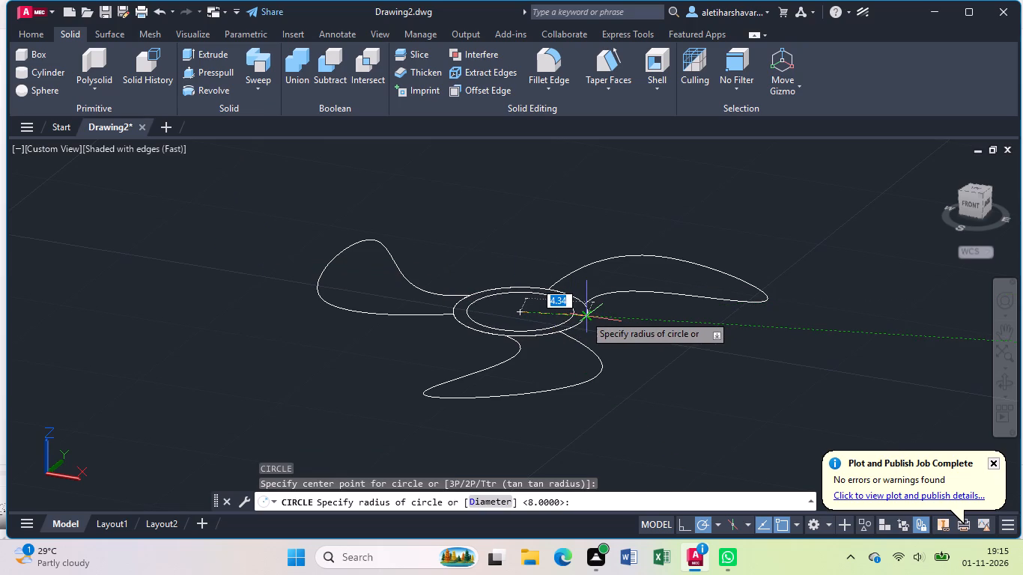
pyautogui.click(586, 314)
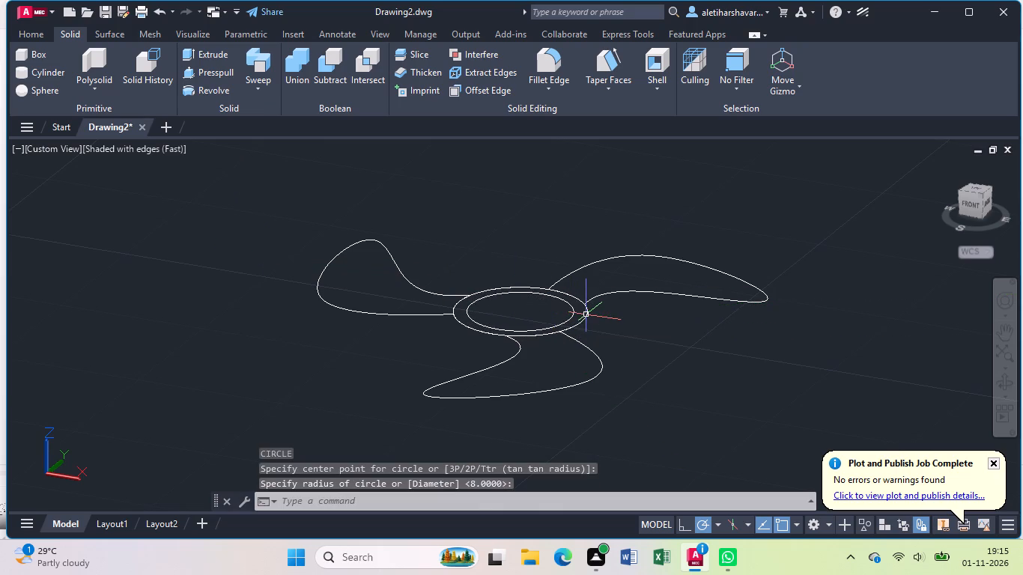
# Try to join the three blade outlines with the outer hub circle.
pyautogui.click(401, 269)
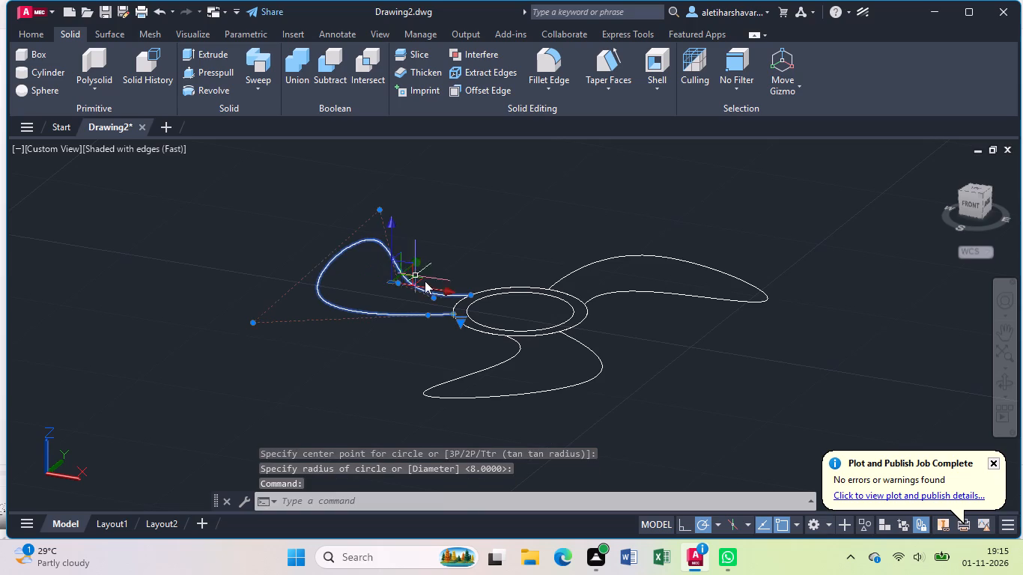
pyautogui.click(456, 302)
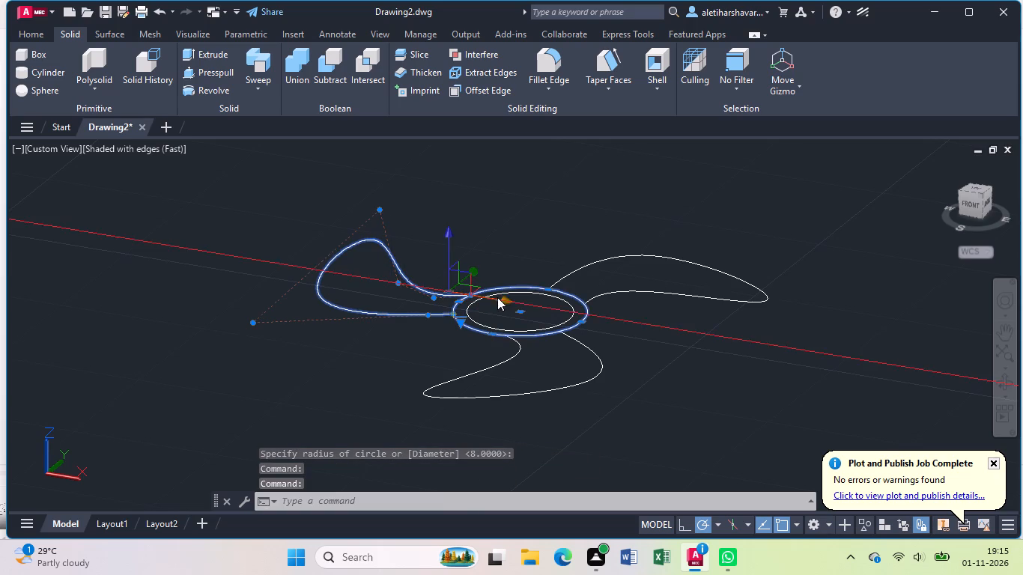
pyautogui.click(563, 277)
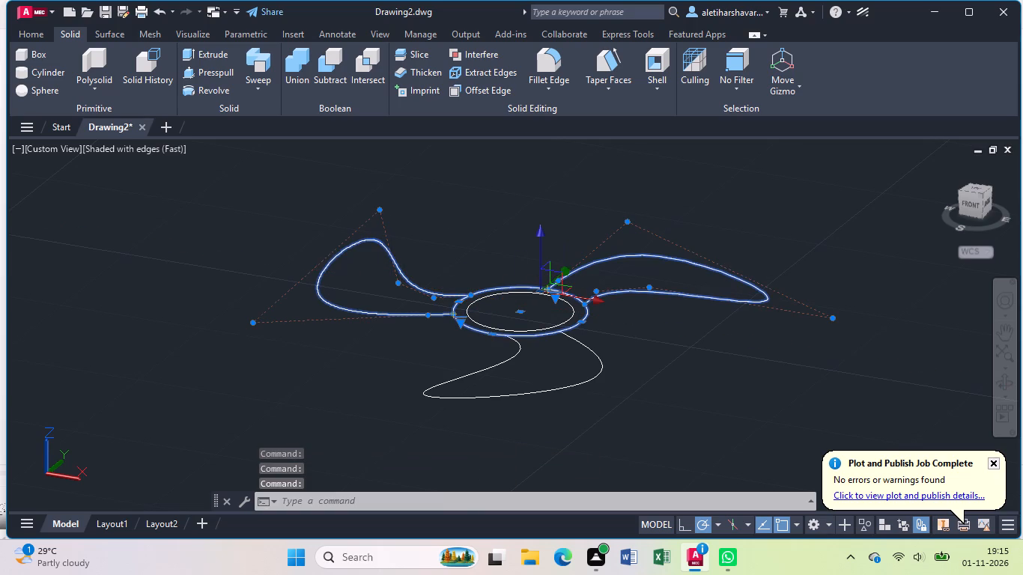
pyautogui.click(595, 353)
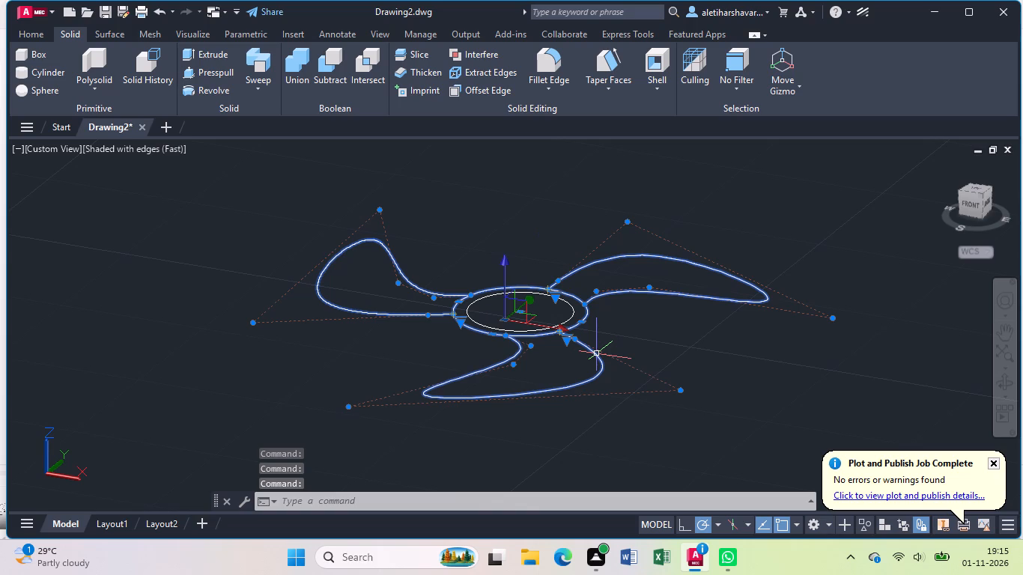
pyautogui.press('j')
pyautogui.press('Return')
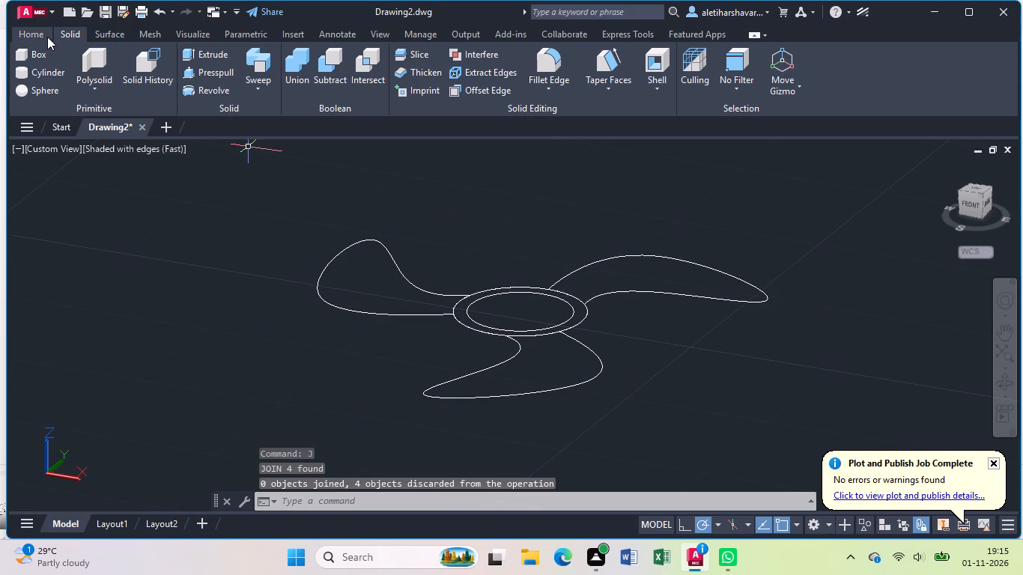
# Presspull the closed area of the left-hand blade downward to a thickness of 1.
pyautogui.click(223, 70)
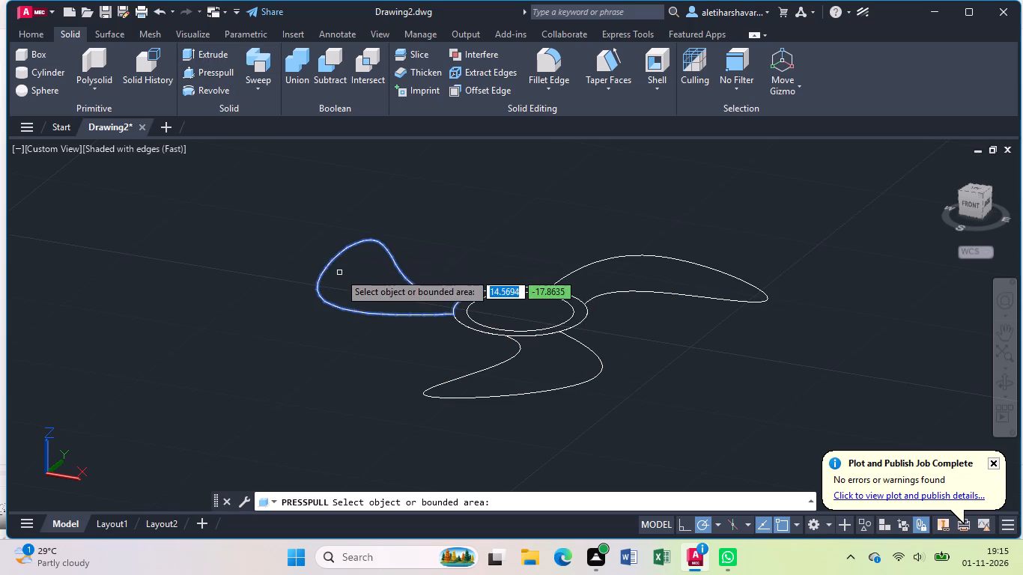
pyautogui.click(330, 267)
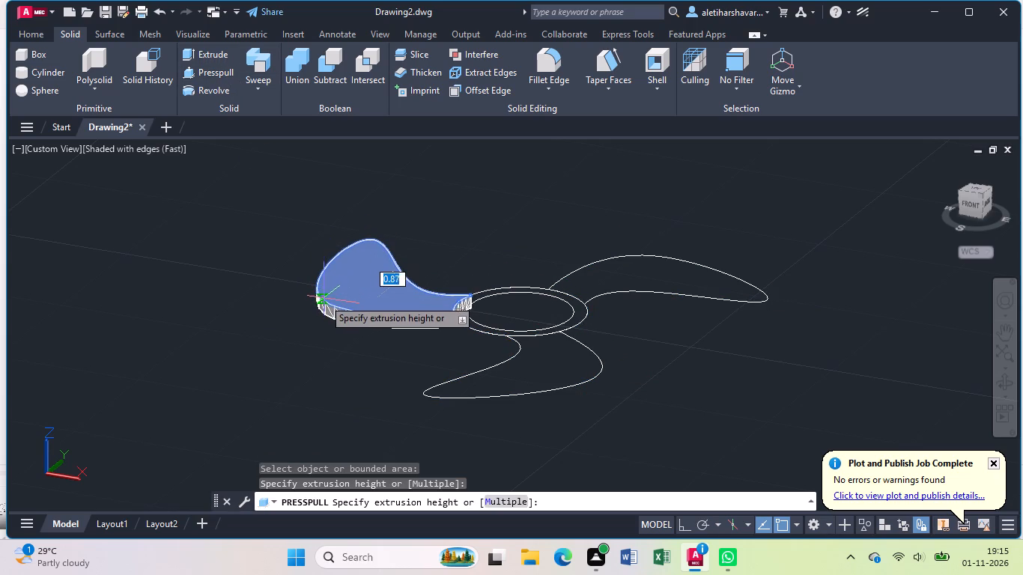
pyautogui.press('1')
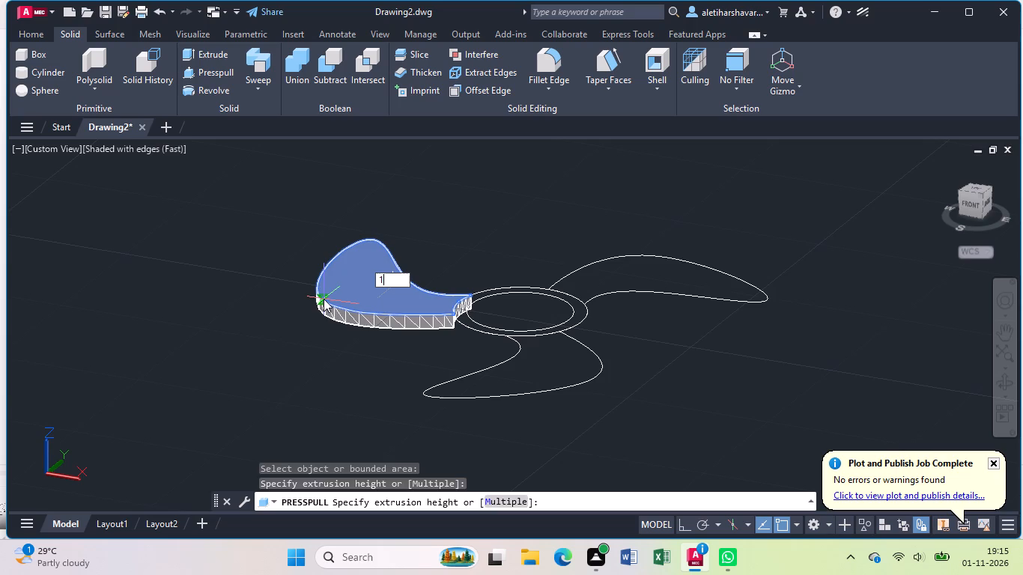
pyautogui.press('Return')
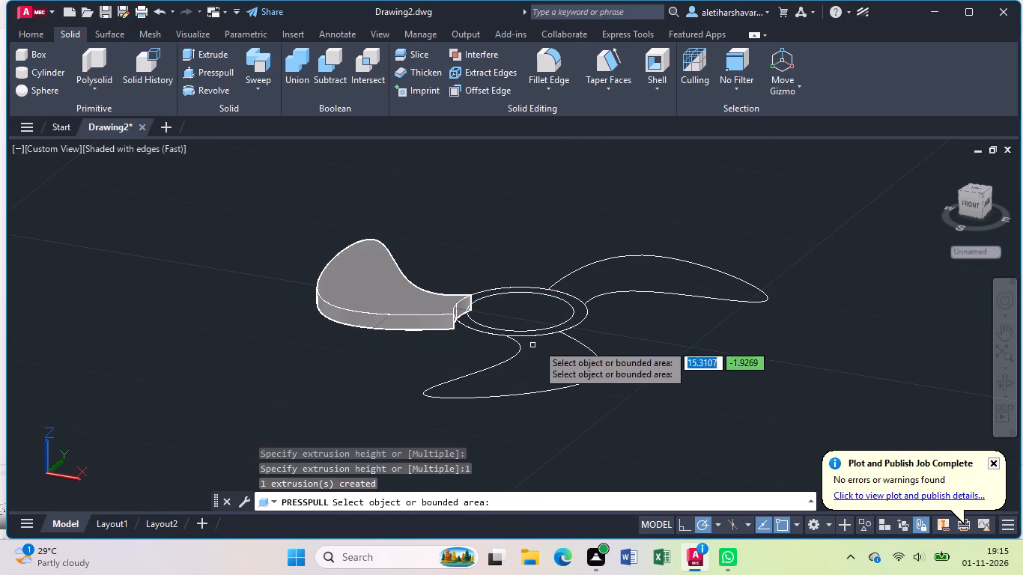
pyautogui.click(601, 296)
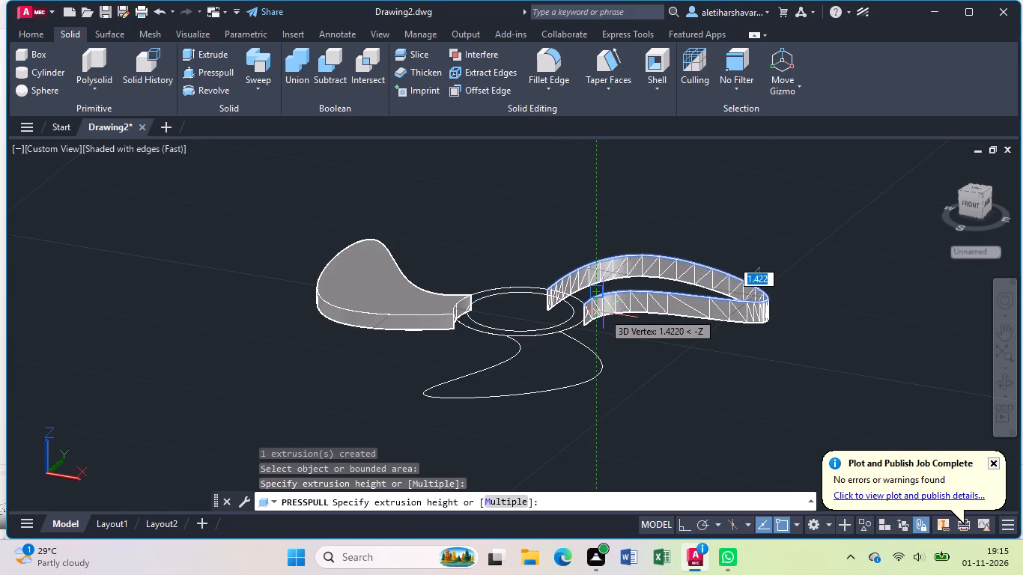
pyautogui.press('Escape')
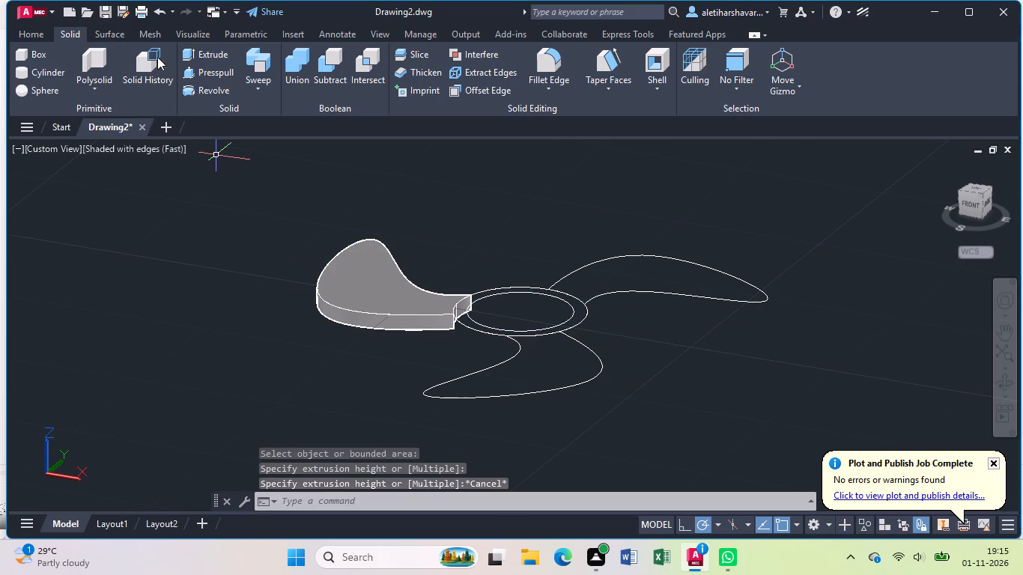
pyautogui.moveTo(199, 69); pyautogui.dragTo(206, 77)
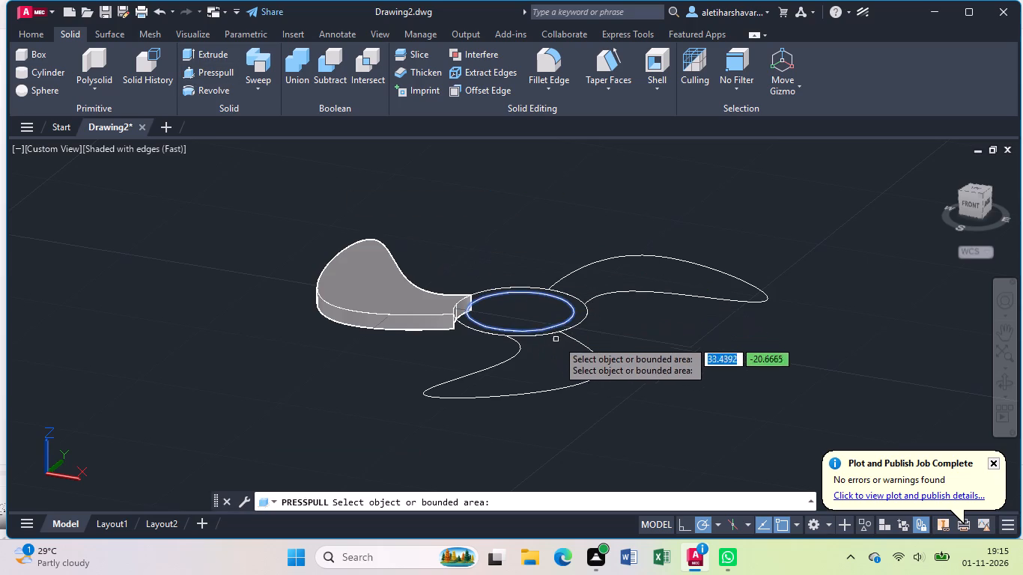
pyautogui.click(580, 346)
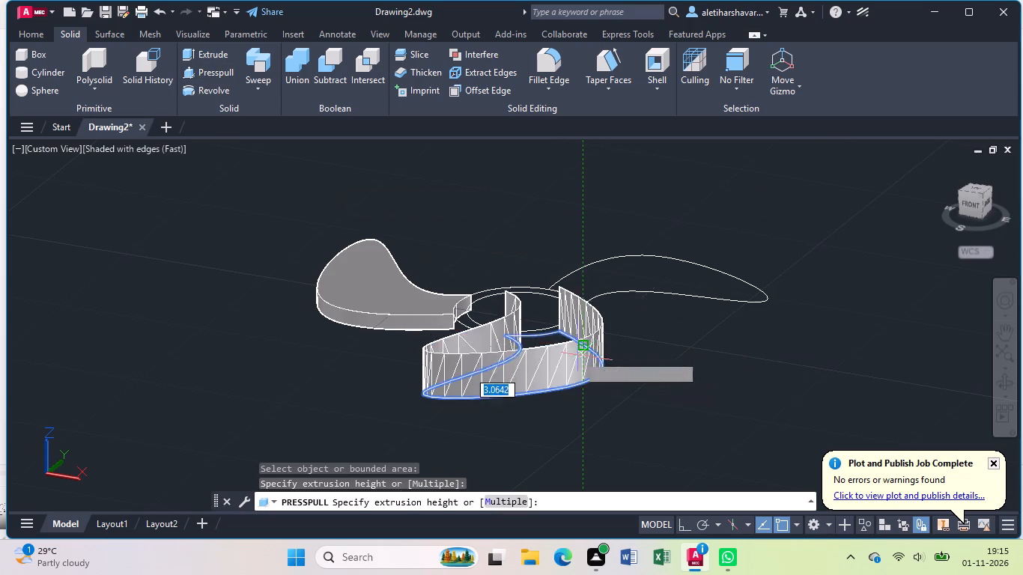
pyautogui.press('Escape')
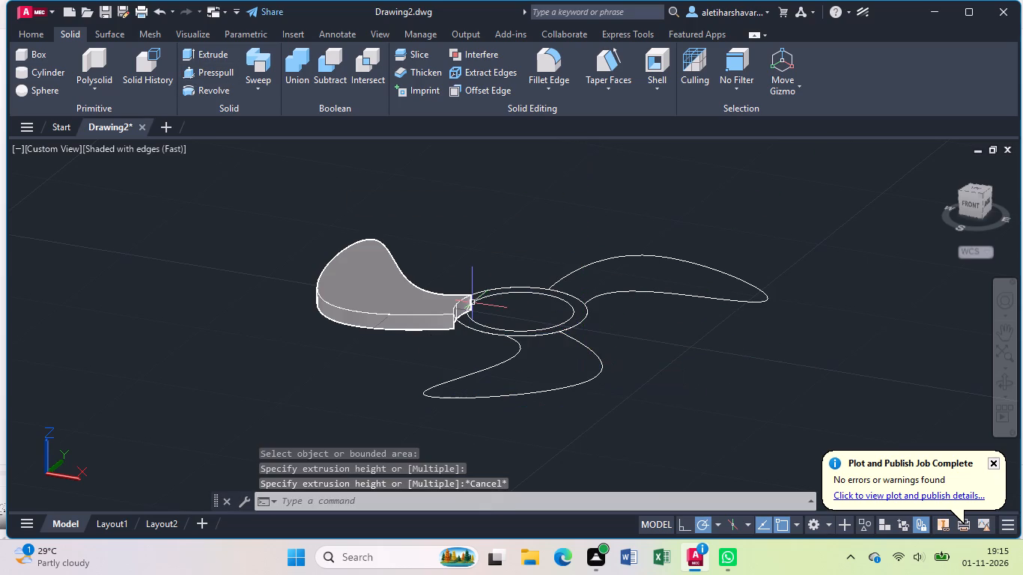
# Draw a circle centred on the hub with a radius of about 4.34, matching the outer hub circle.
pyautogui.press('c')
pyautogui.press('Return')
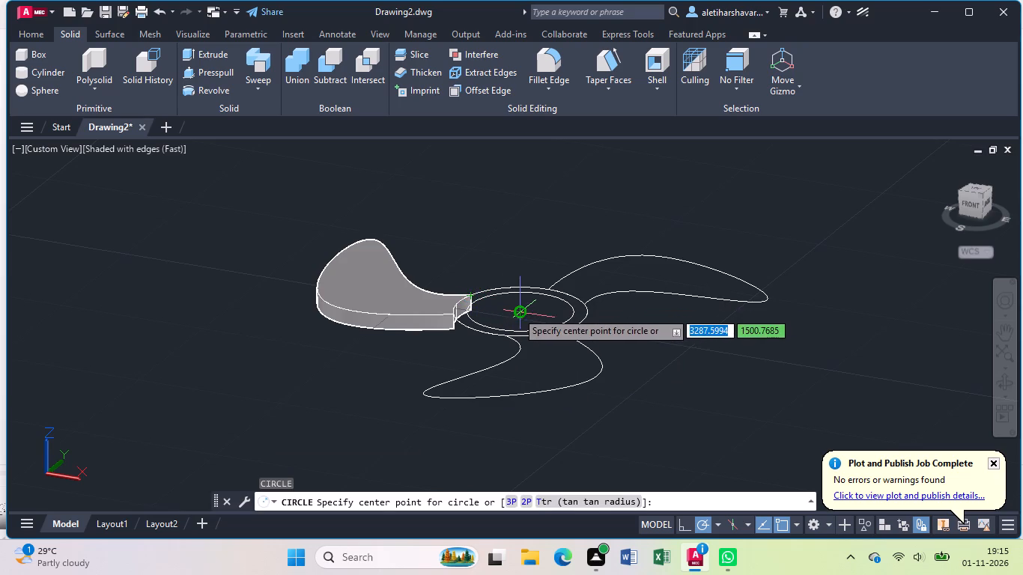
pyautogui.click(517, 311)
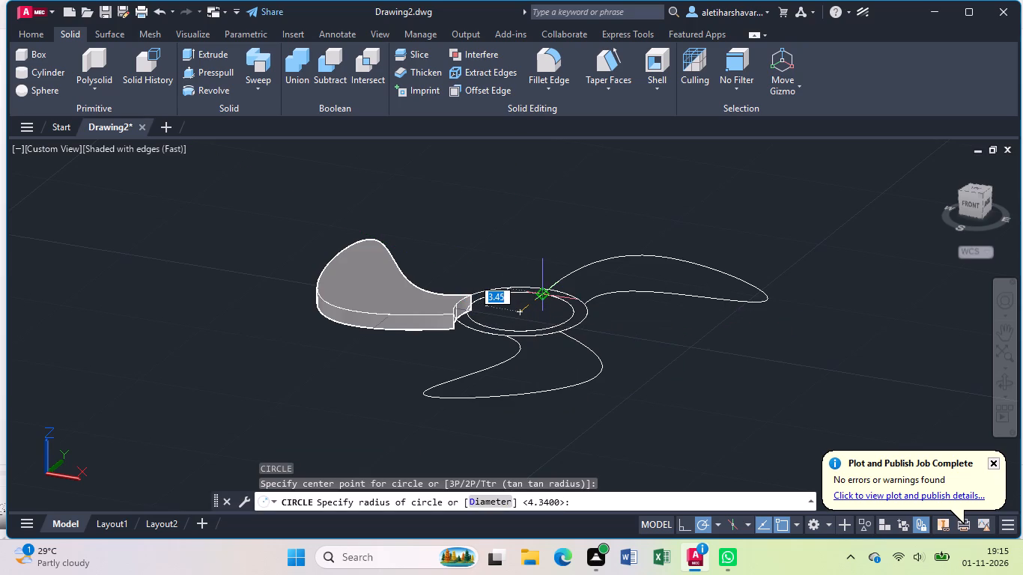
pyautogui.click(583, 318)
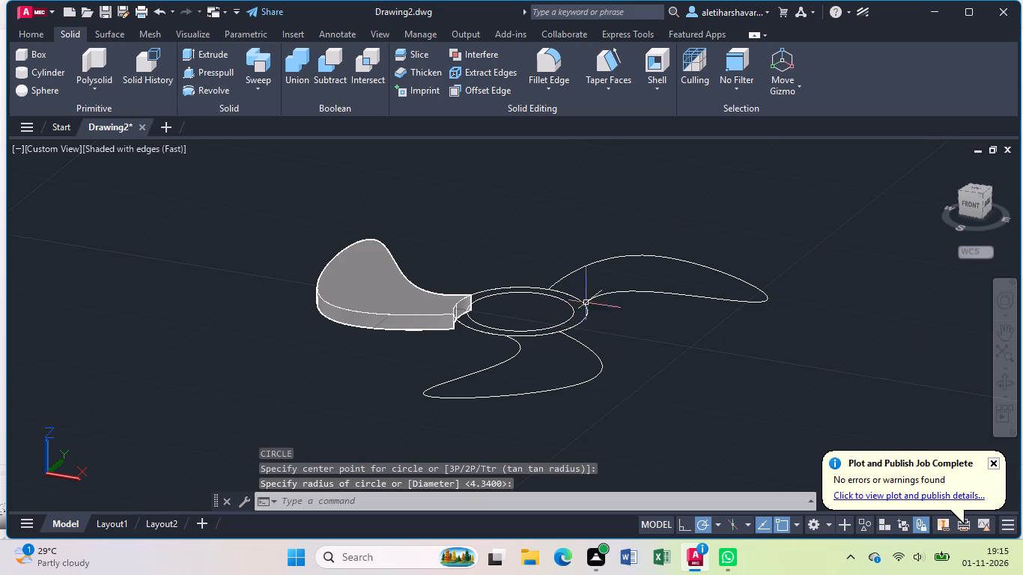
# Try to join the right-hand blade outline with the outer hub circle.
pyautogui.click(611, 292)
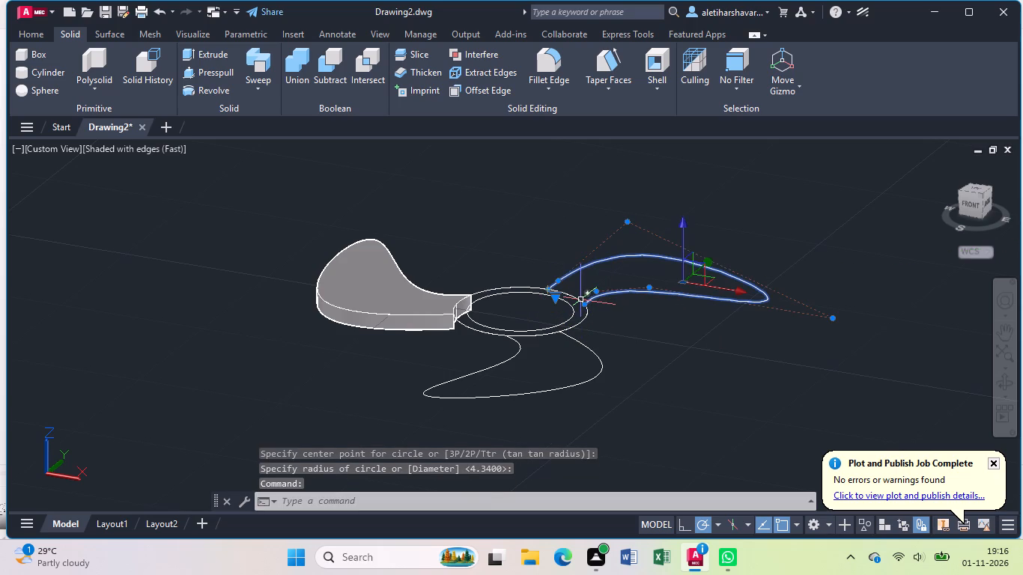
pyautogui.click(580, 299)
pyautogui.press('j')
pyautogui.press('Return')
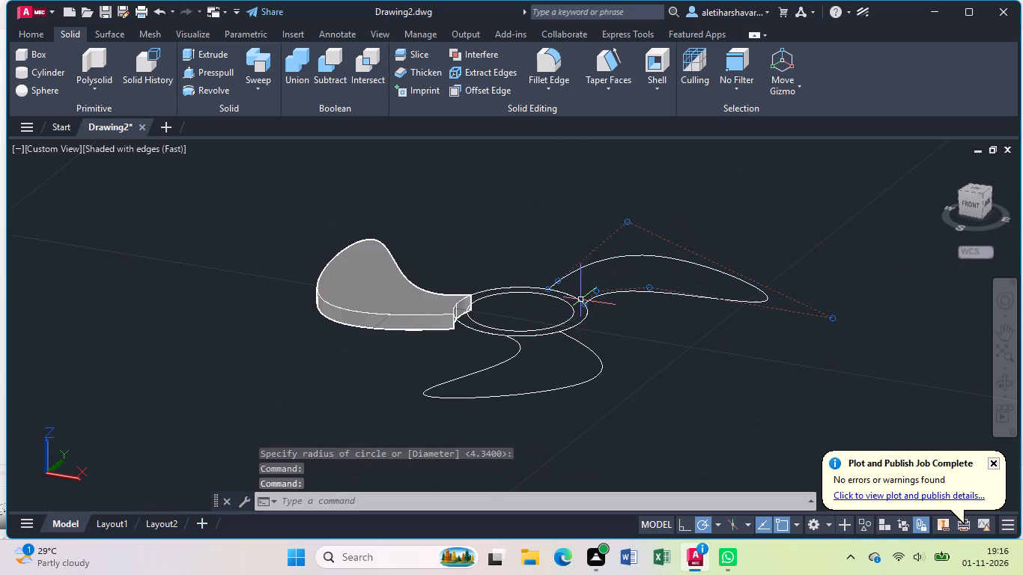
# Presspull the closed area of the right-hand blade downward to a thickness of 1.
pyautogui.click(215, 75)
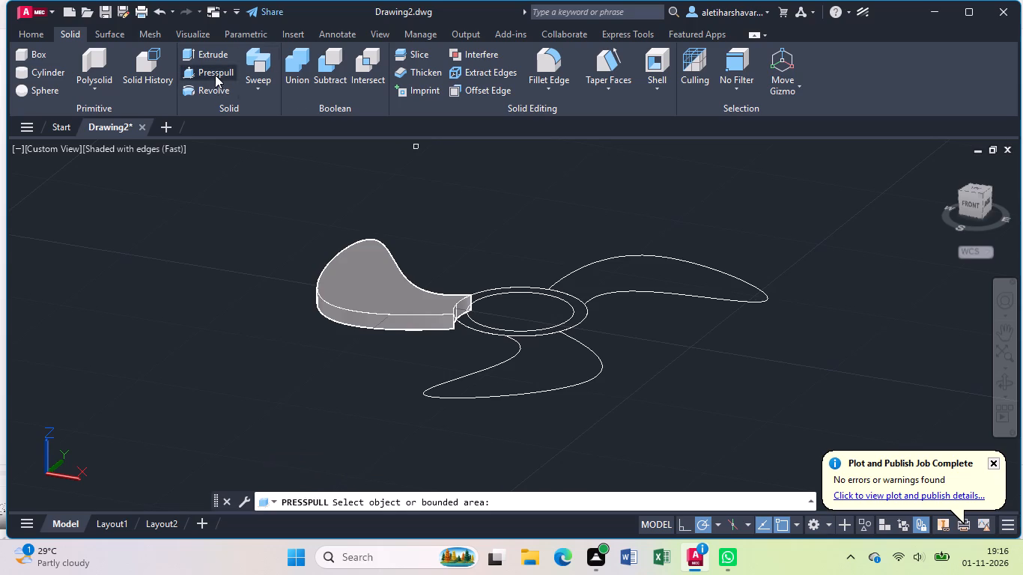
pyautogui.click(616, 287)
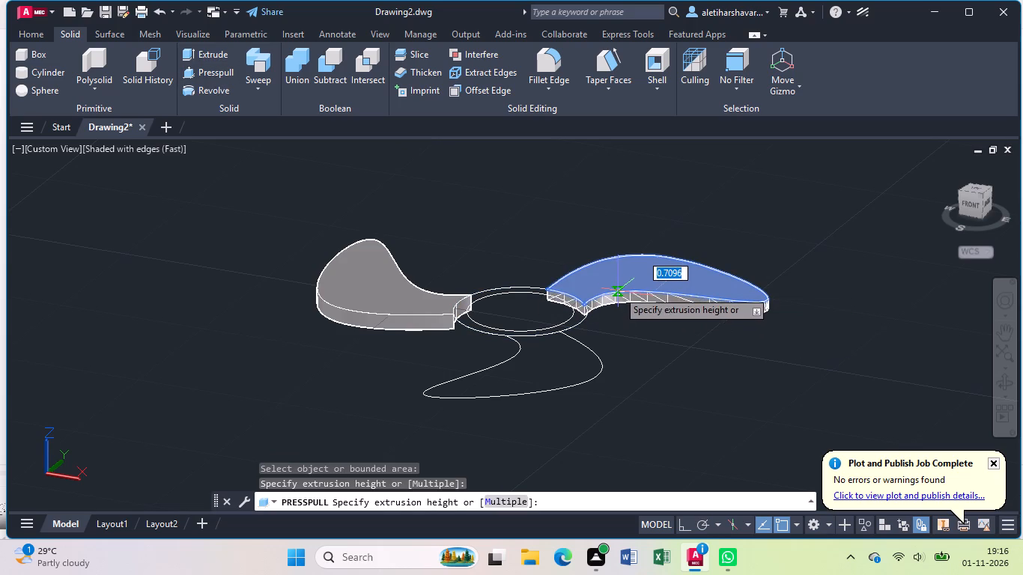
pyautogui.press('1')
pyautogui.press('Return')
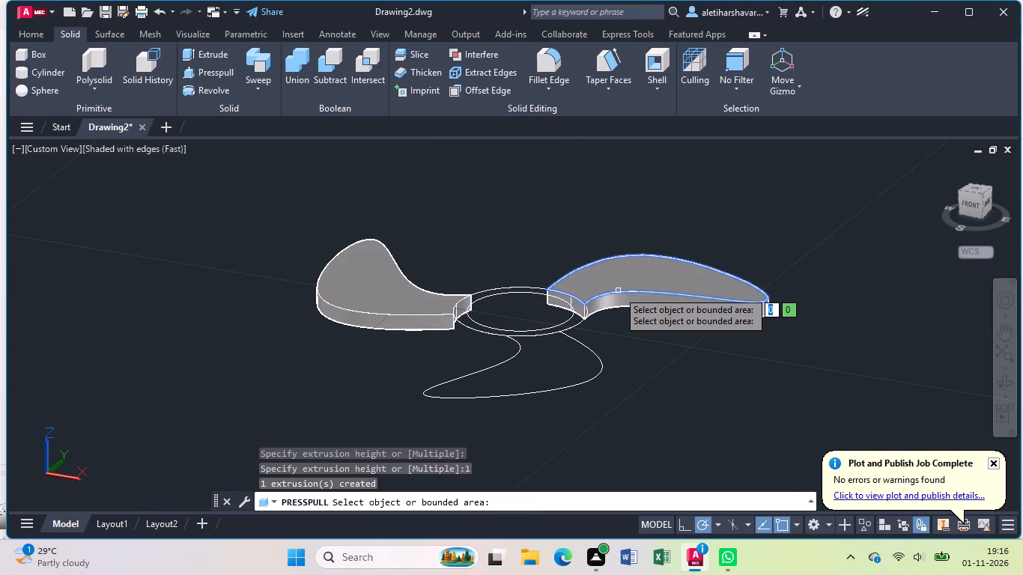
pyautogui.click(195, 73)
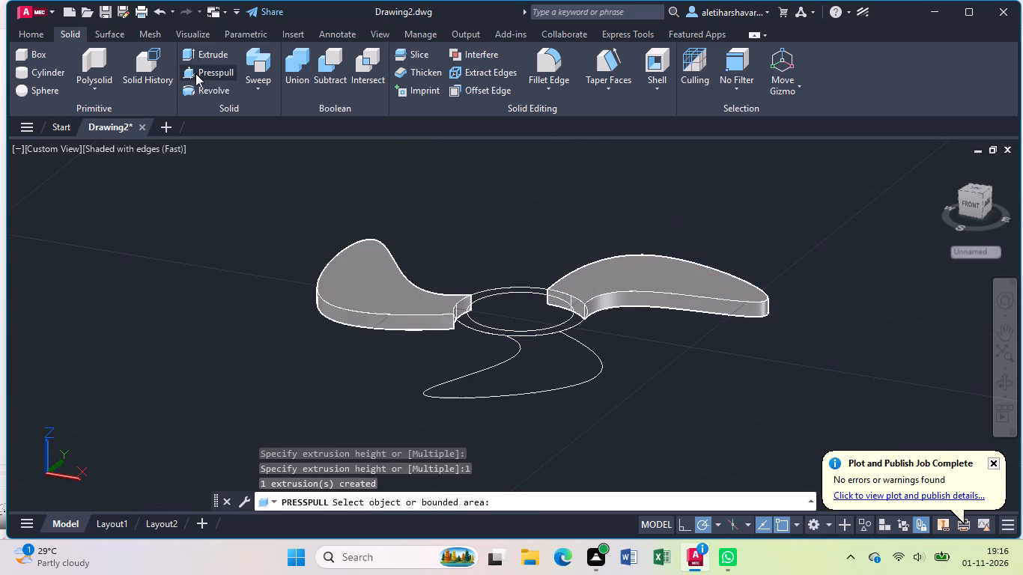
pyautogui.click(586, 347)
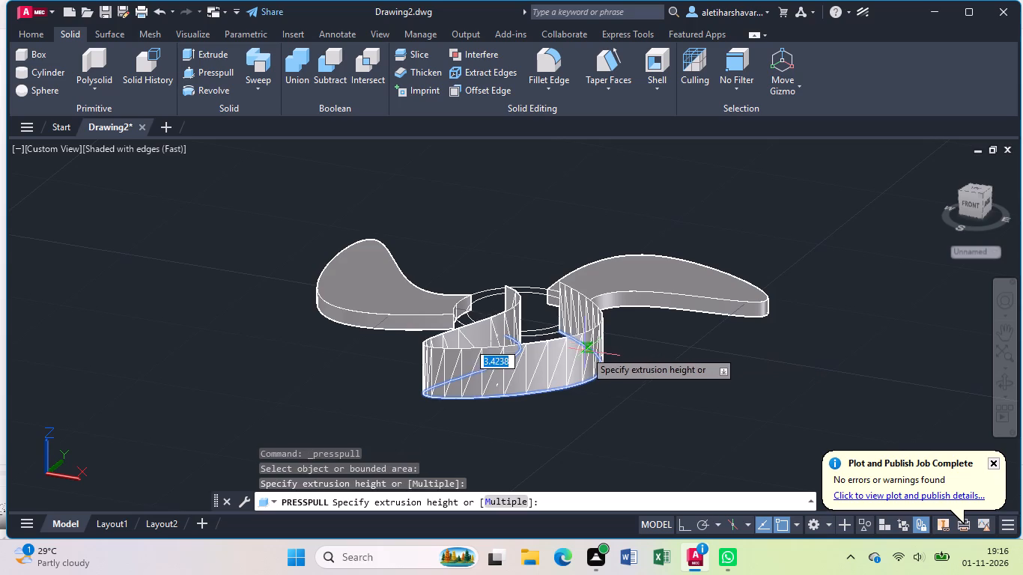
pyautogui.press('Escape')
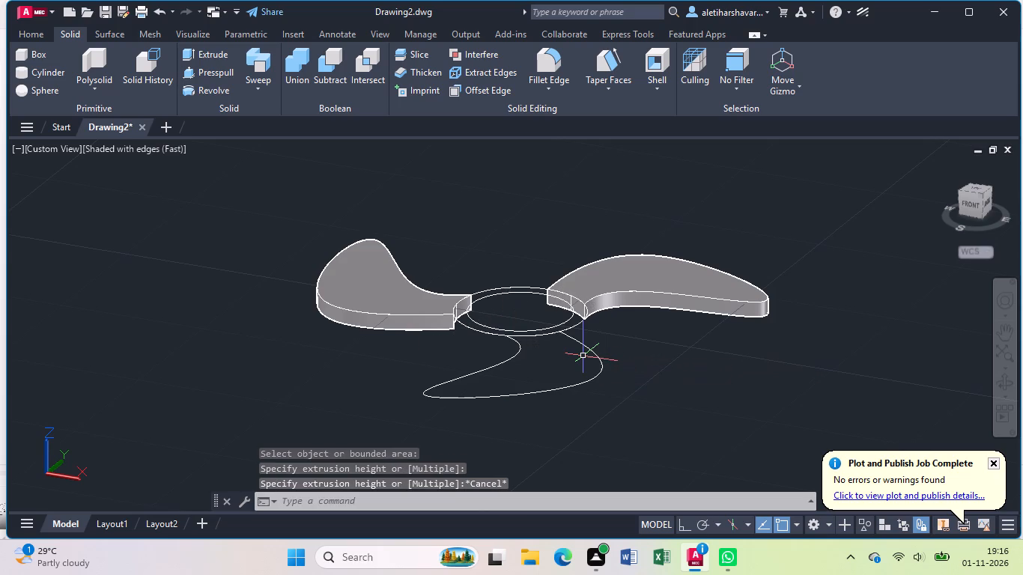
# Draw another circle centred on the hub with a radius of about 4.34, over the outer hub circle.
pyautogui.press('c')
pyautogui.press('Return')
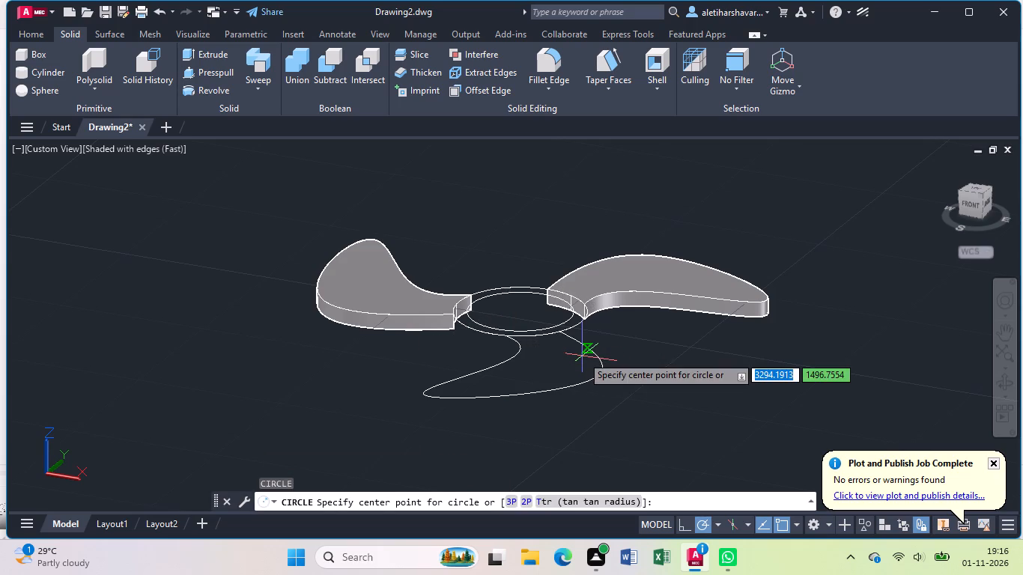
pyautogui.click(519, 312)
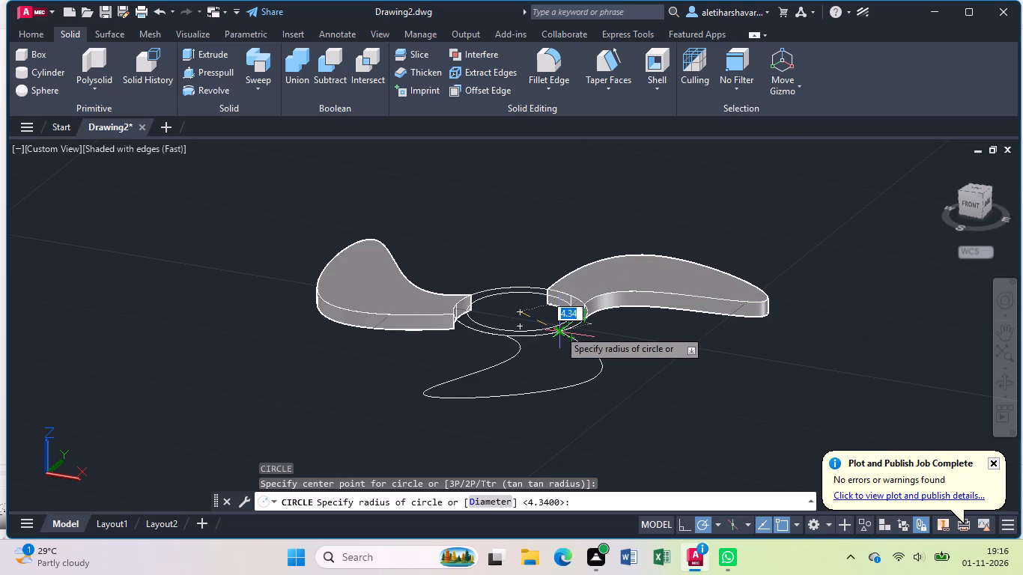
pyautogui.click(559, 329)
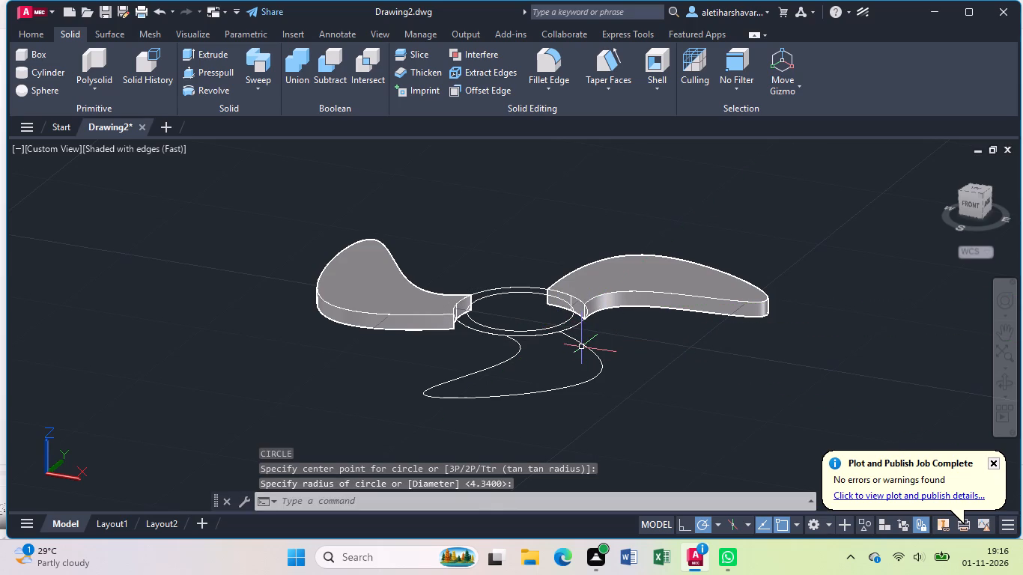
# Select the remaining flat blade outline at the front of the hub.
pyautogui.click(586, 344)
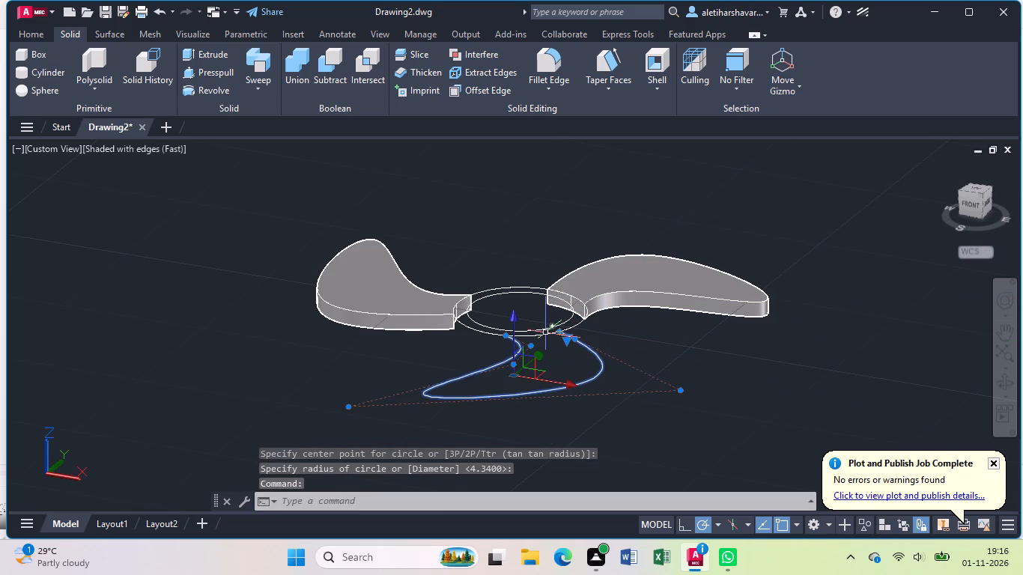
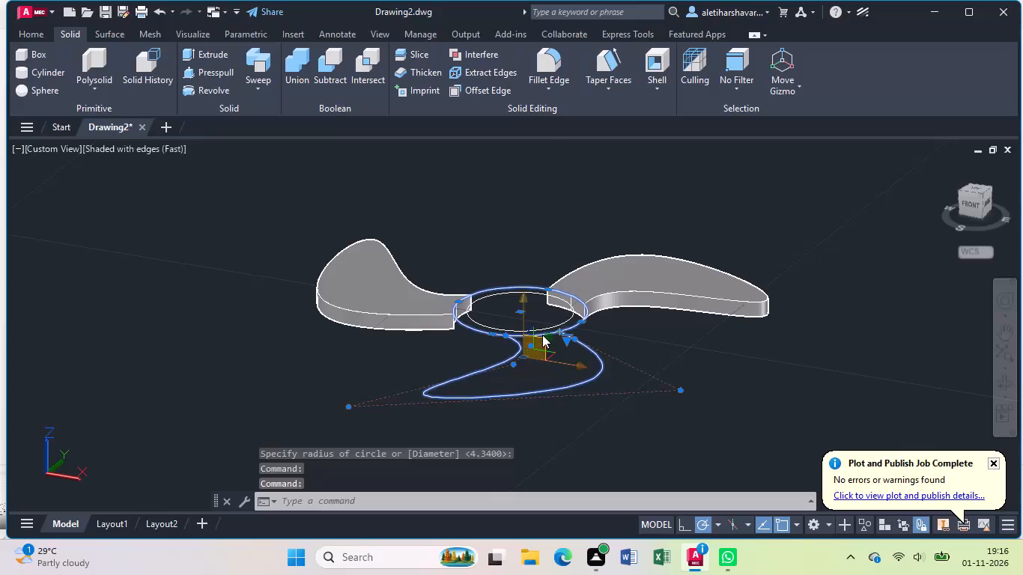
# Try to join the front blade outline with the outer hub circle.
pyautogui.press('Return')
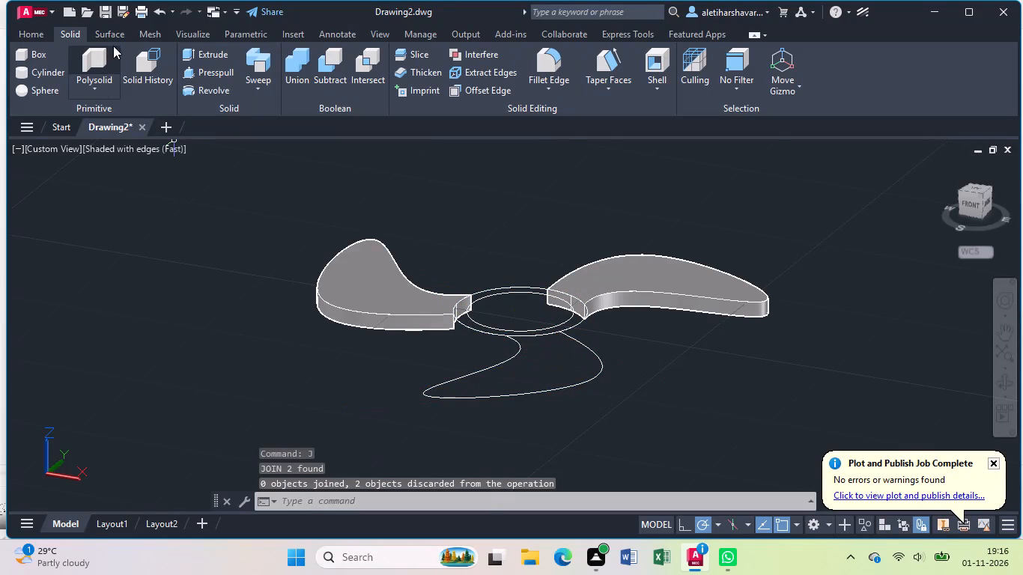
# Presspull the closed area of the front blade downward to a thickness of 1.
pyautogui.click(192, 74)
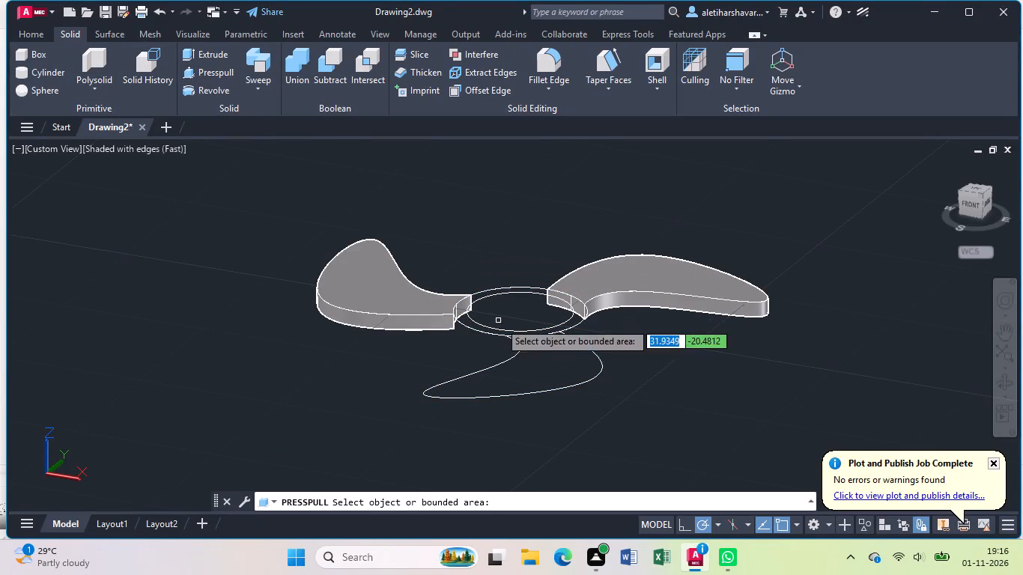
pyautogui.click(529, 362)
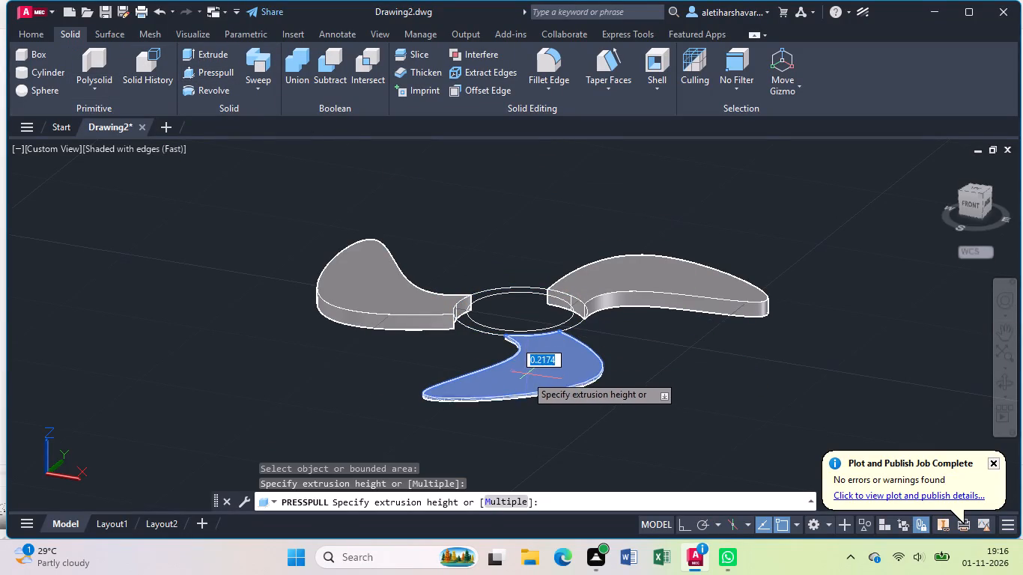
pyautogui.press('1')
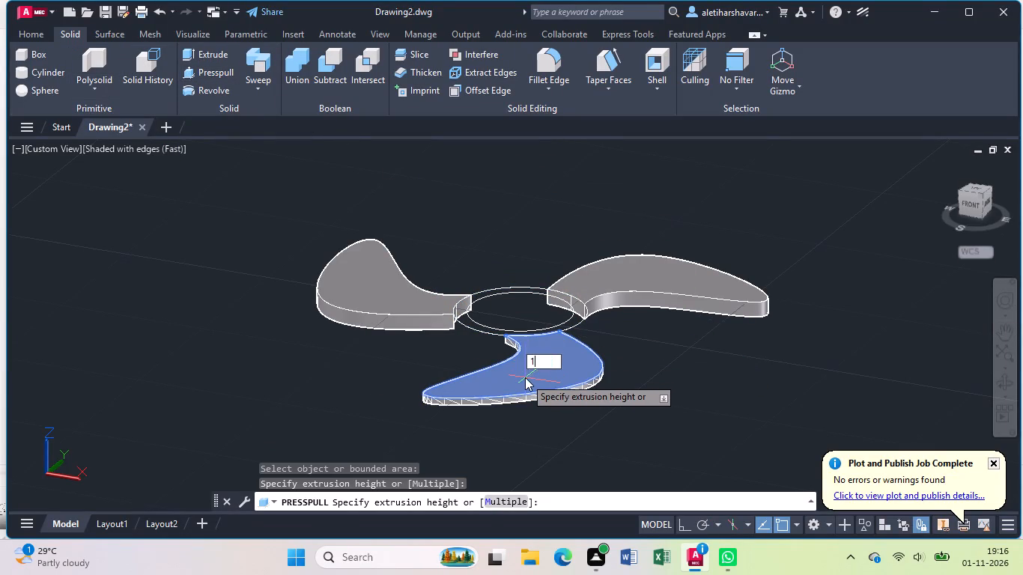
pyautogui.press('Return')
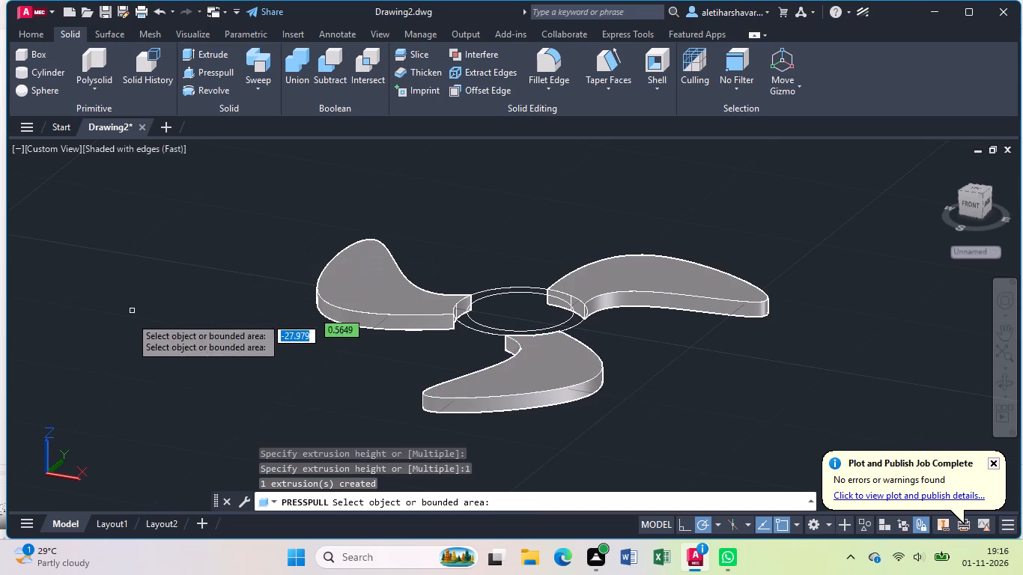
pyautogui.press('Escape')
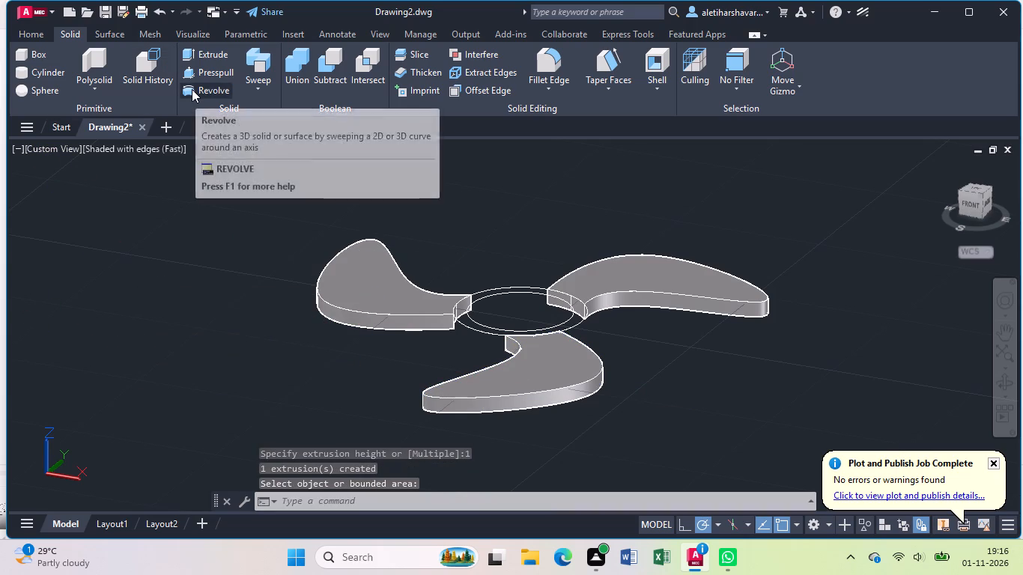
# Presspull the outer hub circle downward by 4.2 to form the hub cylinder.
pyautogui.moveTo(198, 69); pyautogui.dragTo(202, 76)
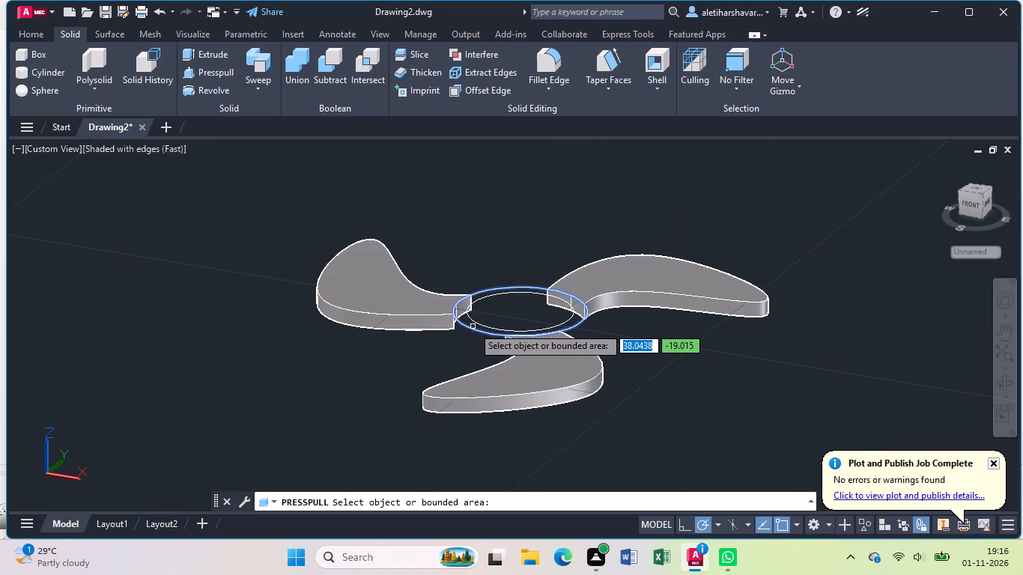
pyautogui.click(473, 326)
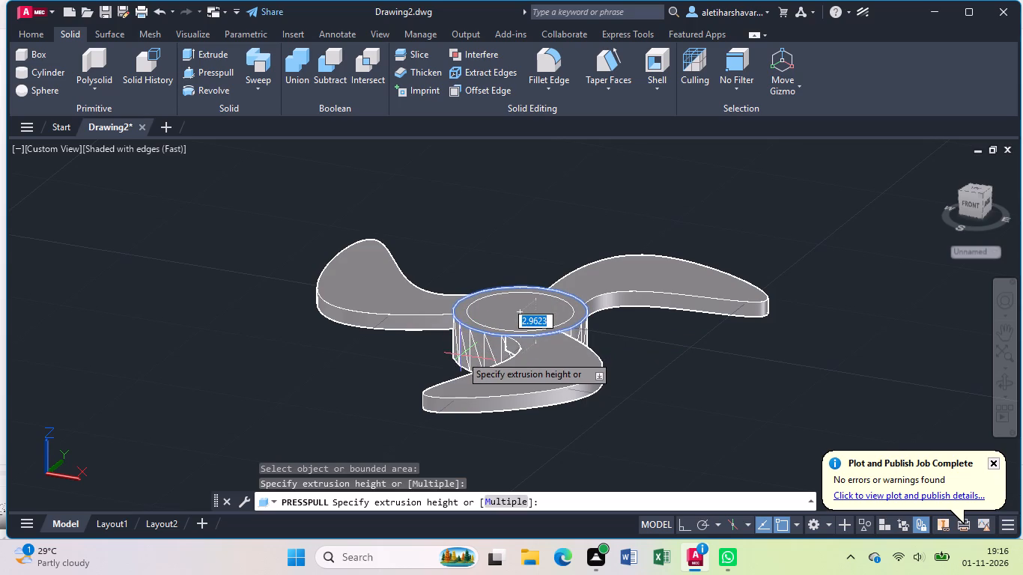
pyautogui.press('4')
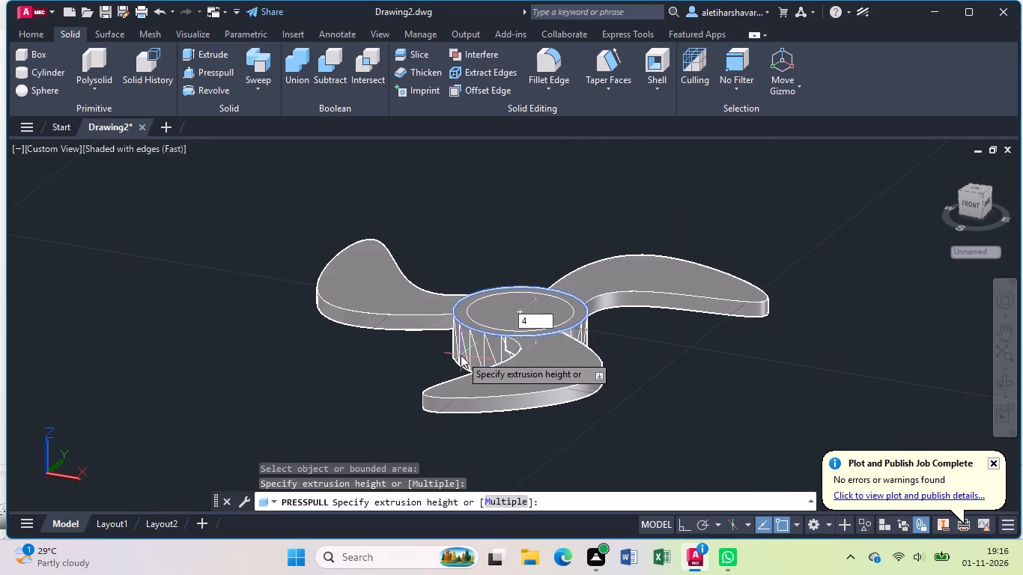
pyautogui.press('.')
pyautogui.press('2')
pyautogui.press('Return')
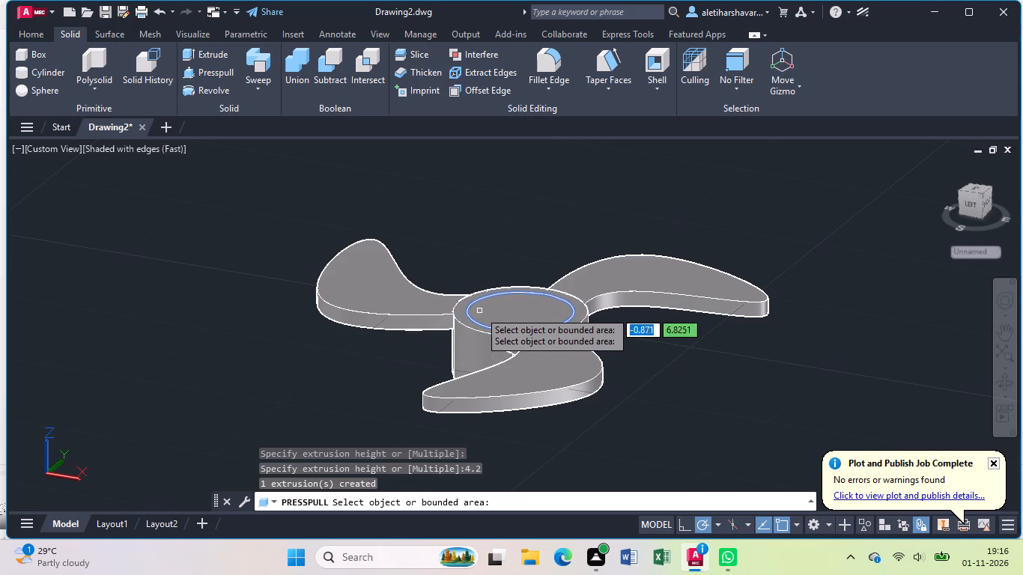
# Presspull the inner hub circle's area downward through the hub to cut a through hole.
pyautogui.click(502, 319)
pyautogui.click(528, 440)
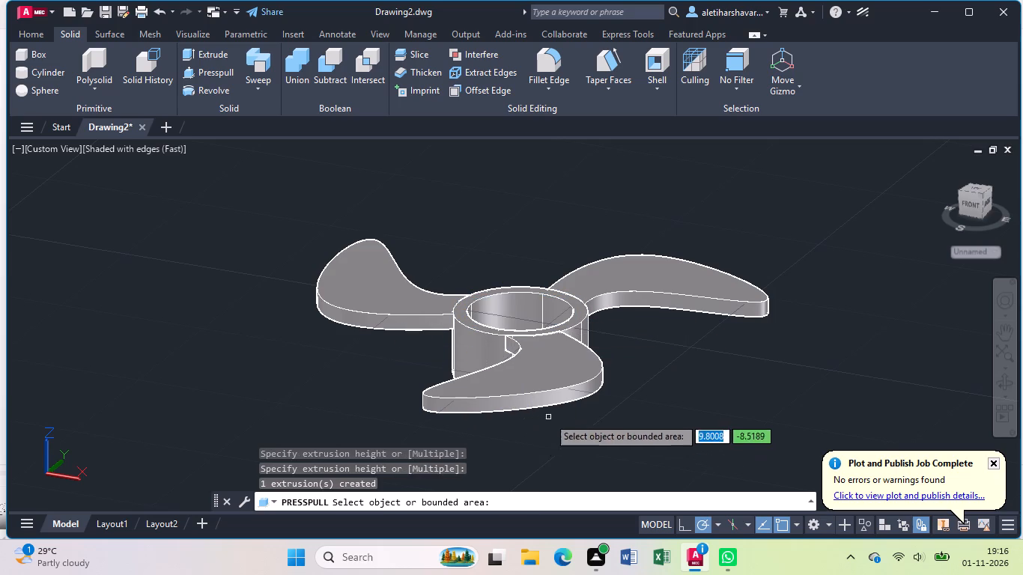
# Presspull the inner hub circle upward by 2 to form a raised cap on the hub.
pyautogui.scroll(2, 556, 347)
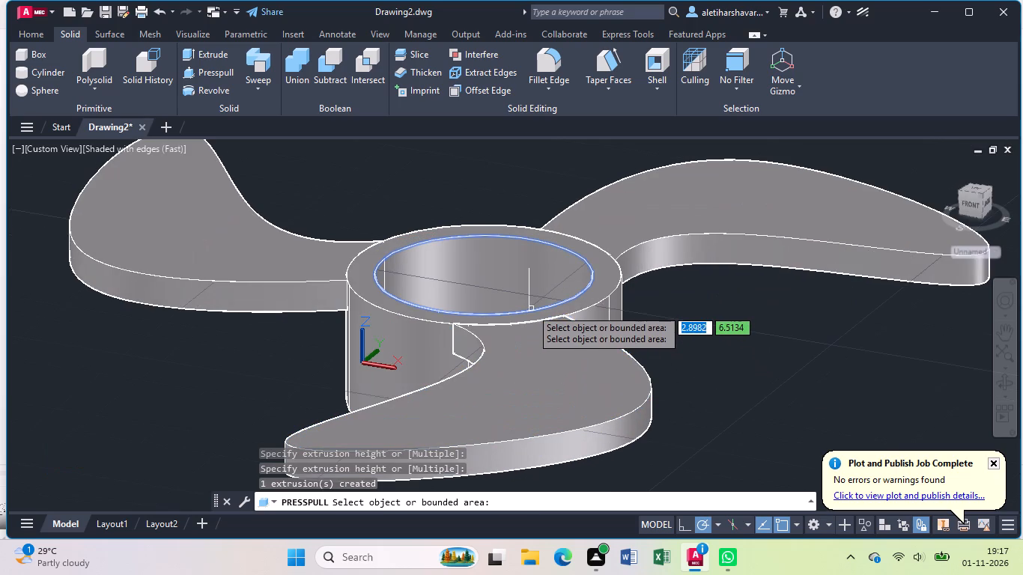
pyautogui.click(531, 308)
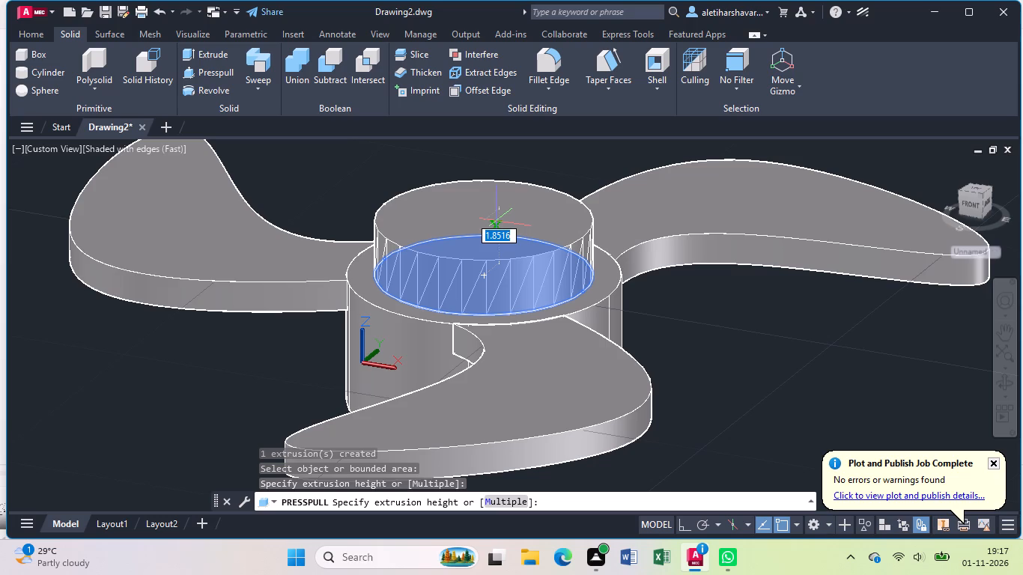
pyautogui.press('2')
pyautogui.press('Return')
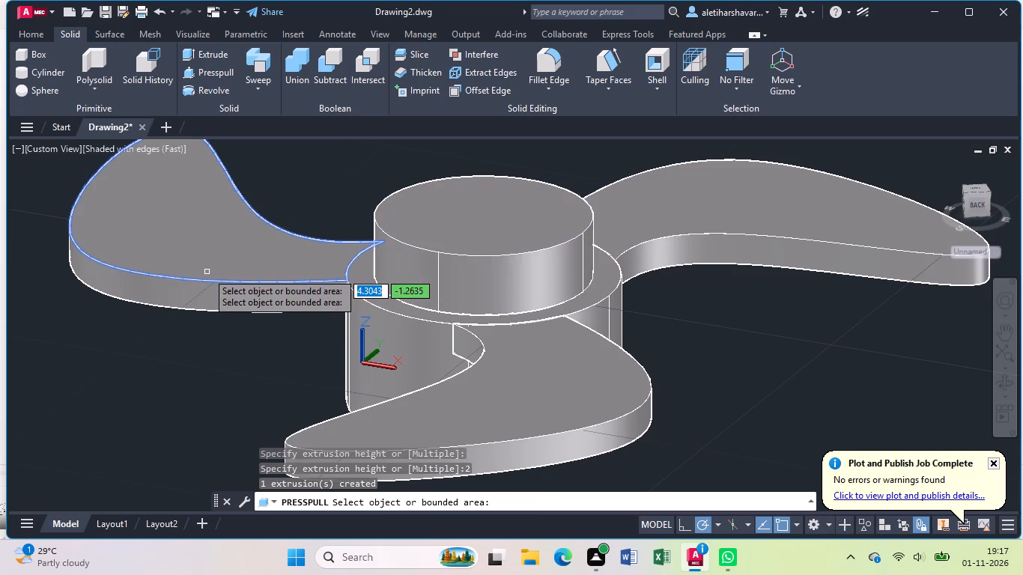
pyautogui.press('Escape')
# Fillet the top circular edge of the raised hub cap with a radius of 2 to round it into a dome.
pyautogui.click(552, 60)
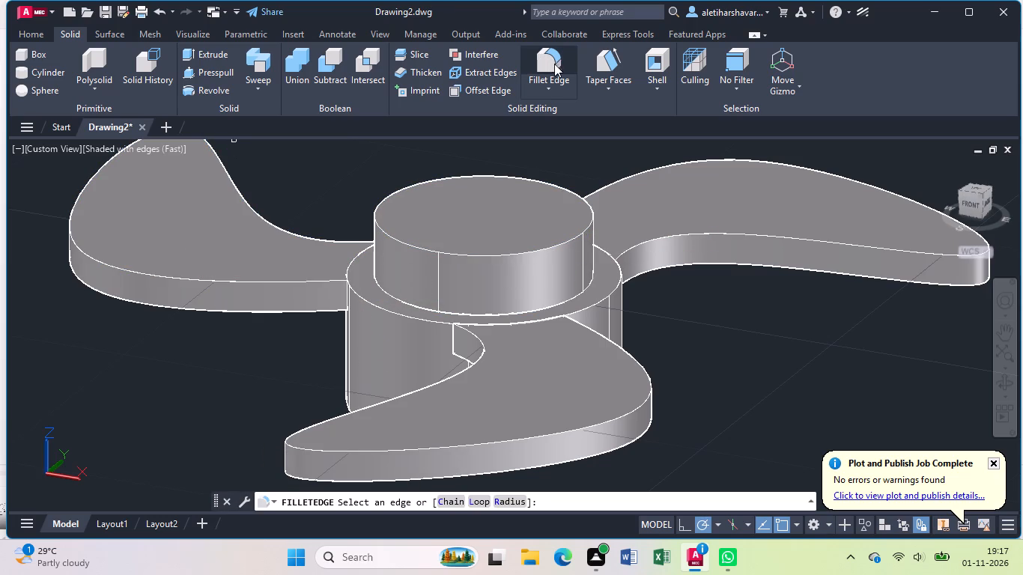
pyautogui.click(568, 243)
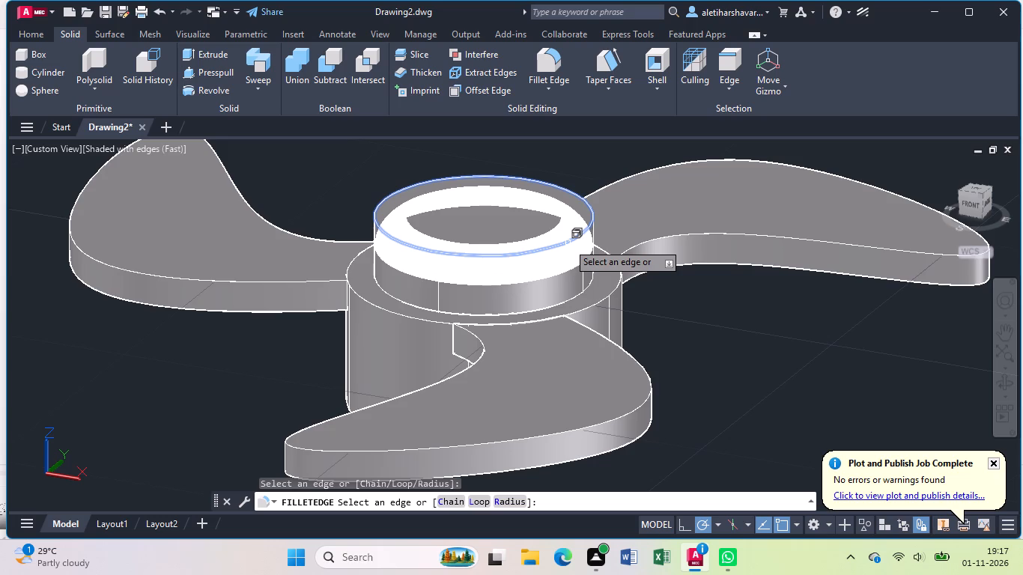
pyautogui.click(513, 509)
pyautogui.click(512, 503)
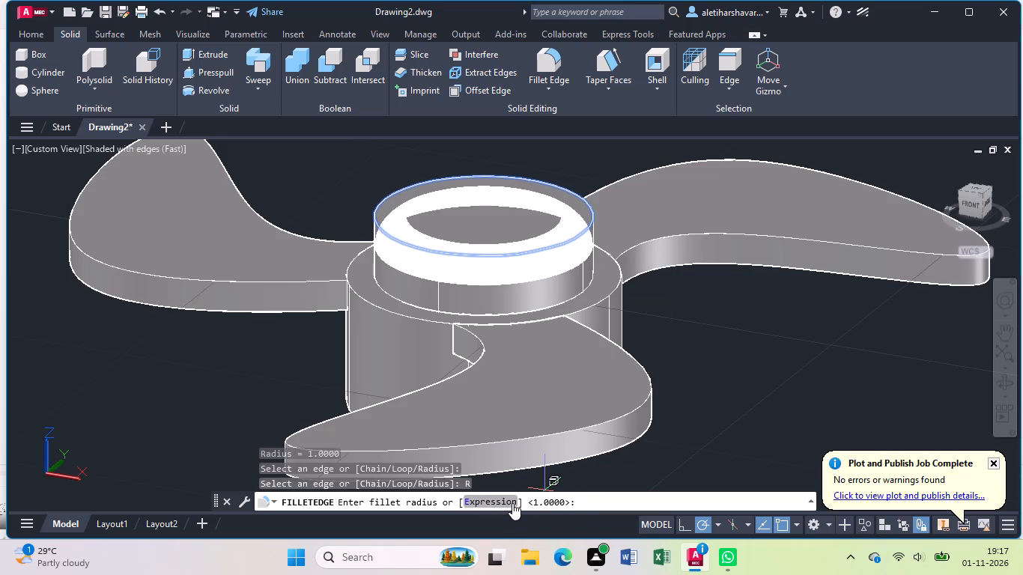
pyautogui.press('2')
pyautogui.press('Return')
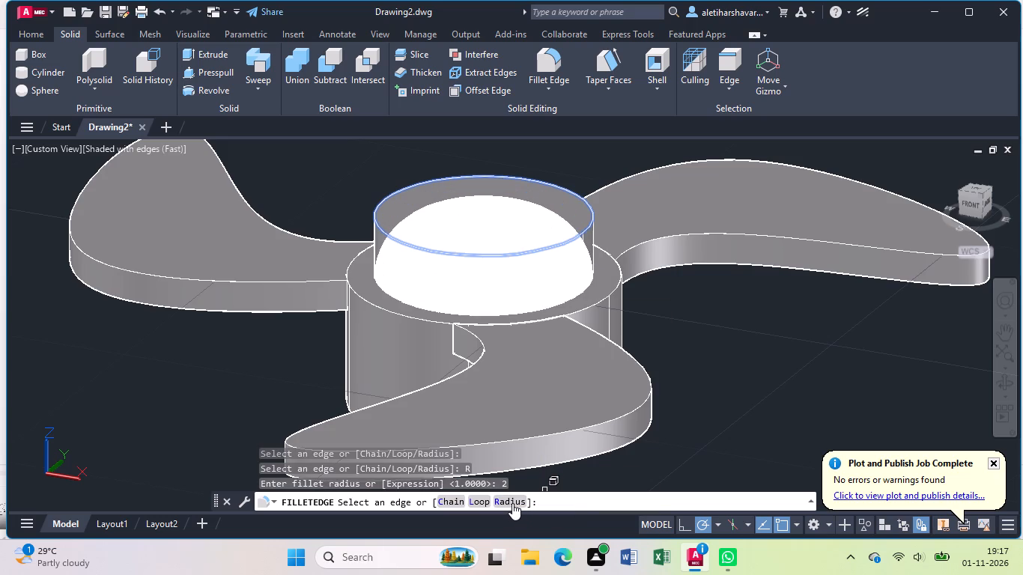
pyautogui.press('Return')
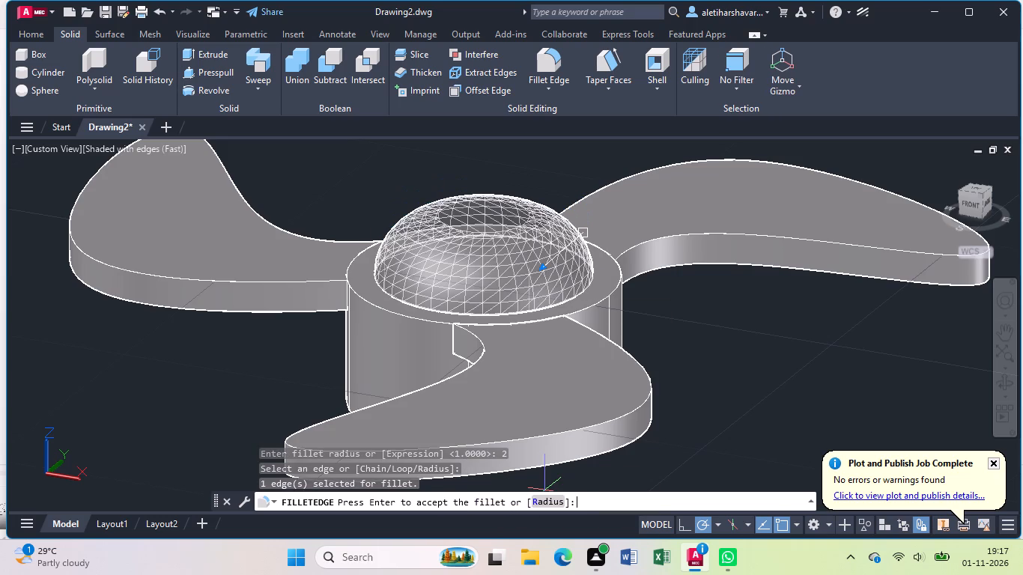
pyautogui.click(1004, 382)
pyautogui.moveTo(881, 412); pyautogui.dragTo(830, 315)
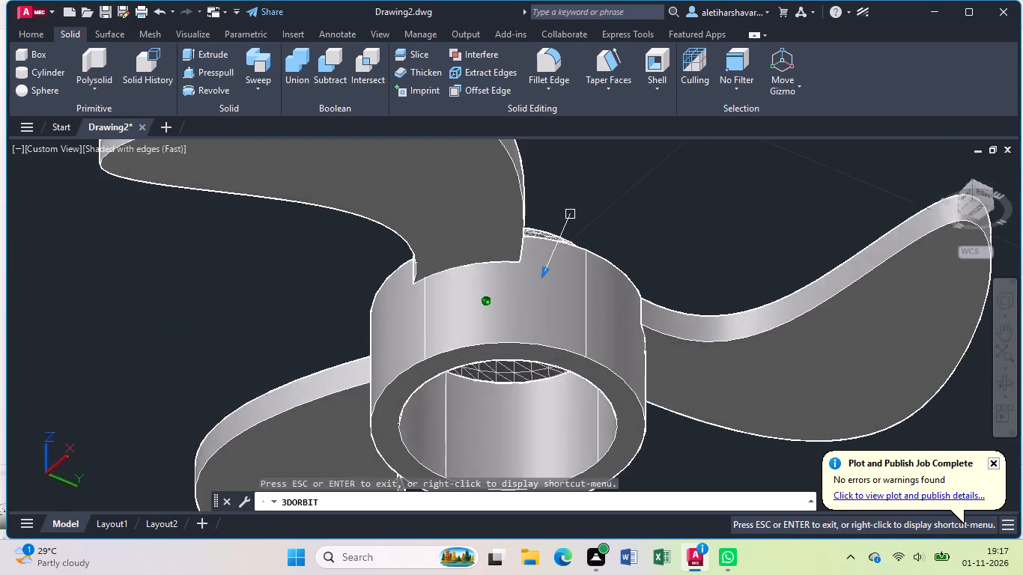
pyautogui.moveTo(830, 315); pyautogui.dragTo(642, 470)
pyautogui.press('Escape')
pyautogui.press('Return')
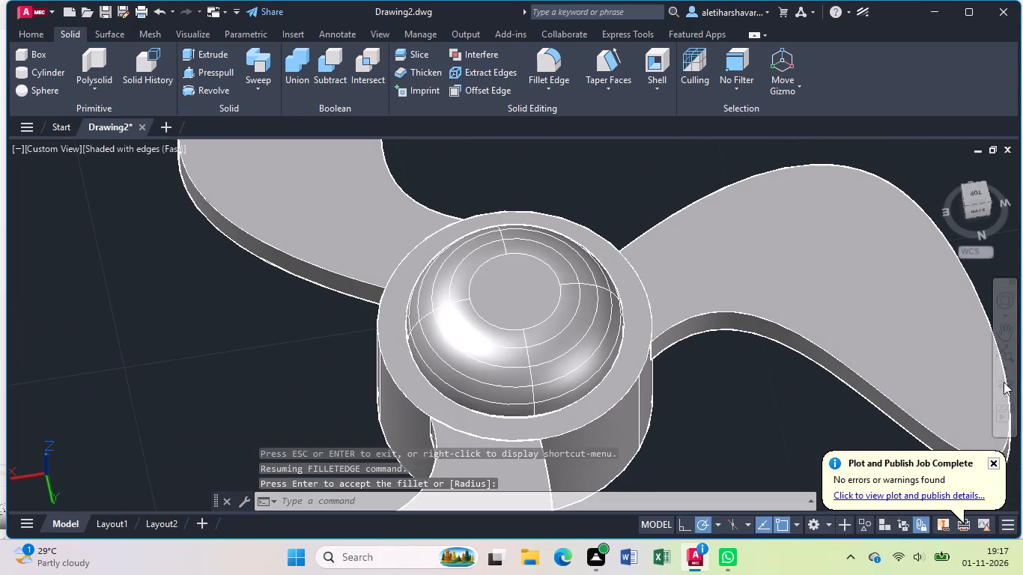
pyautogui.press('Escape')
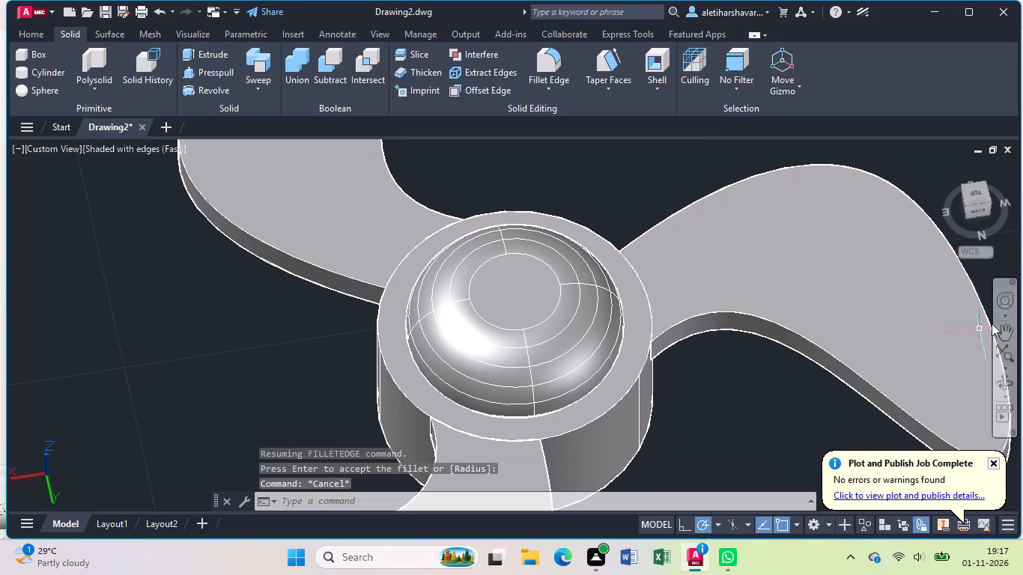
# Examine the propeller from below and above, checking the hub bore, domed cap and blades.
pyautogui.click(1007, 375)
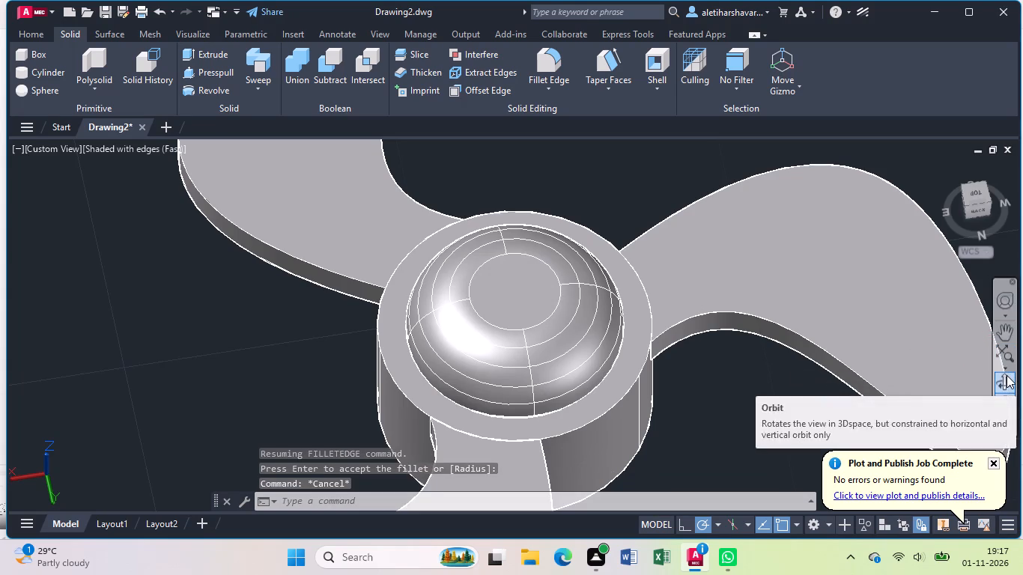
pyautogui.moveTo(805, 422); pyautogui.dragTo(768, 311)
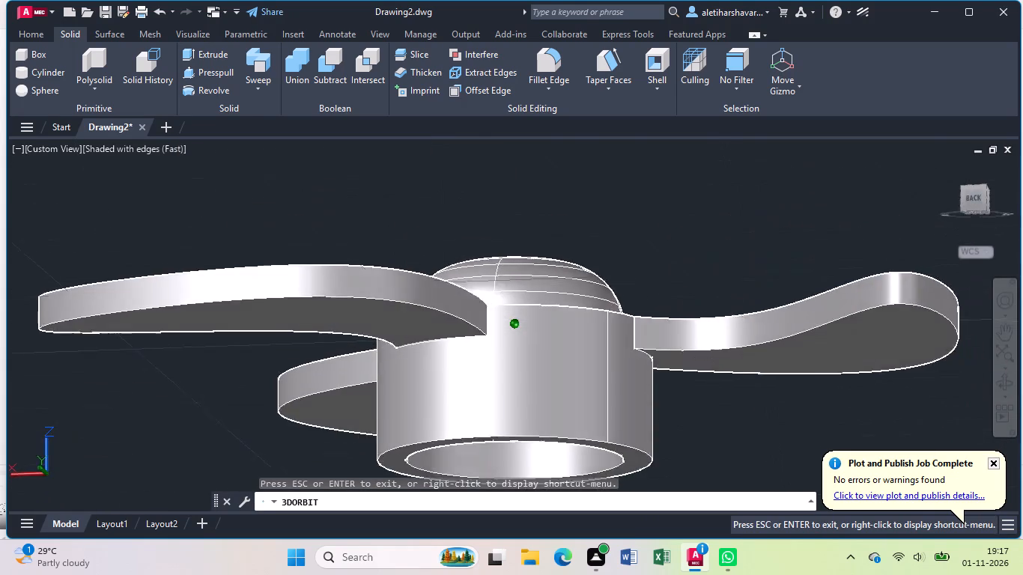
pyautogui.moveTo(768, 311); pyautogui.dragTo(498, 232)
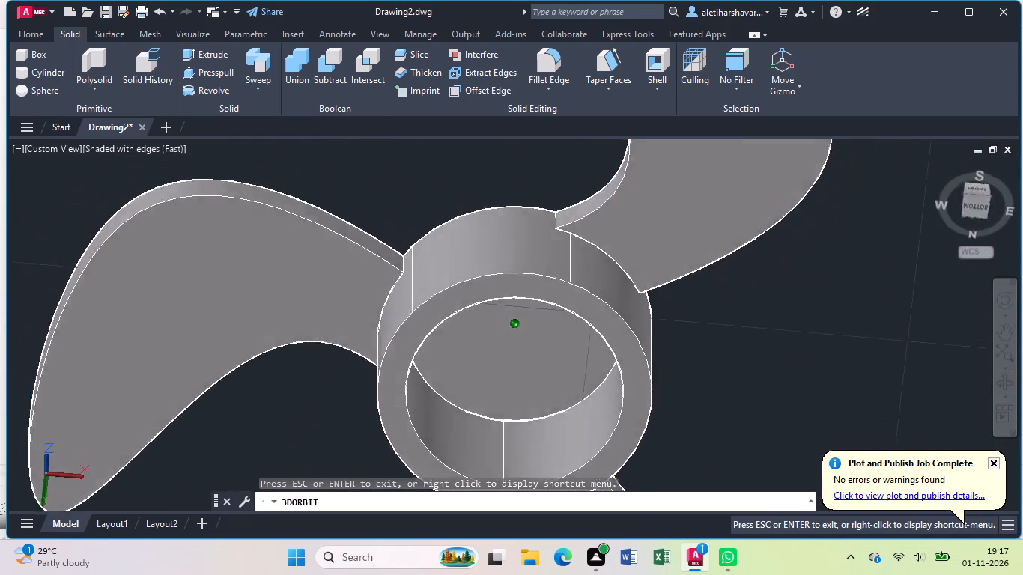
pyautogui.moveTo(498, 232); pyautogui.dragTo(705, 387)
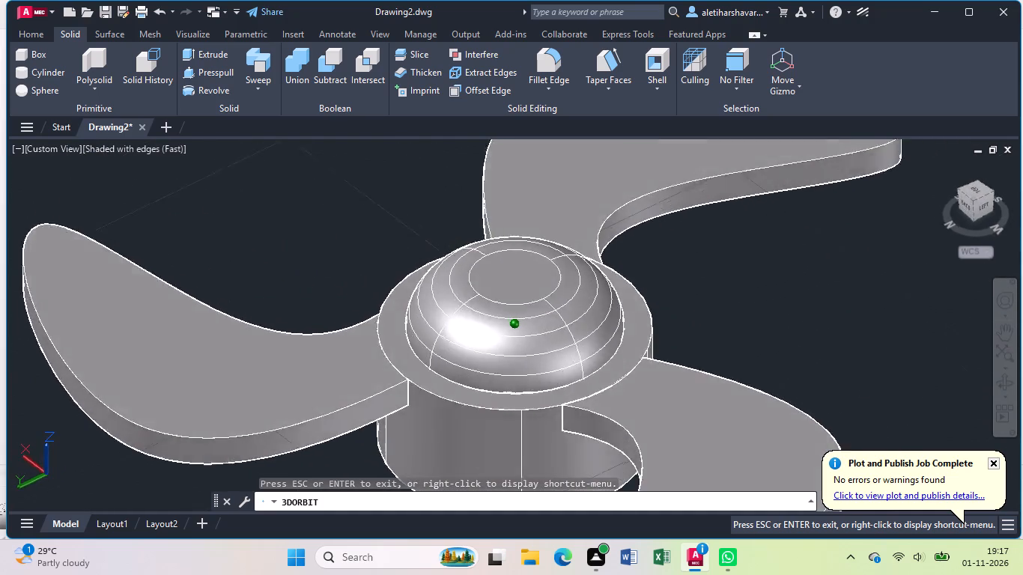
pyautogui.moveTo(705, 387); pyautogui.dragTo(741, 368)
pyautogui.scroll(-3, 746, 359)
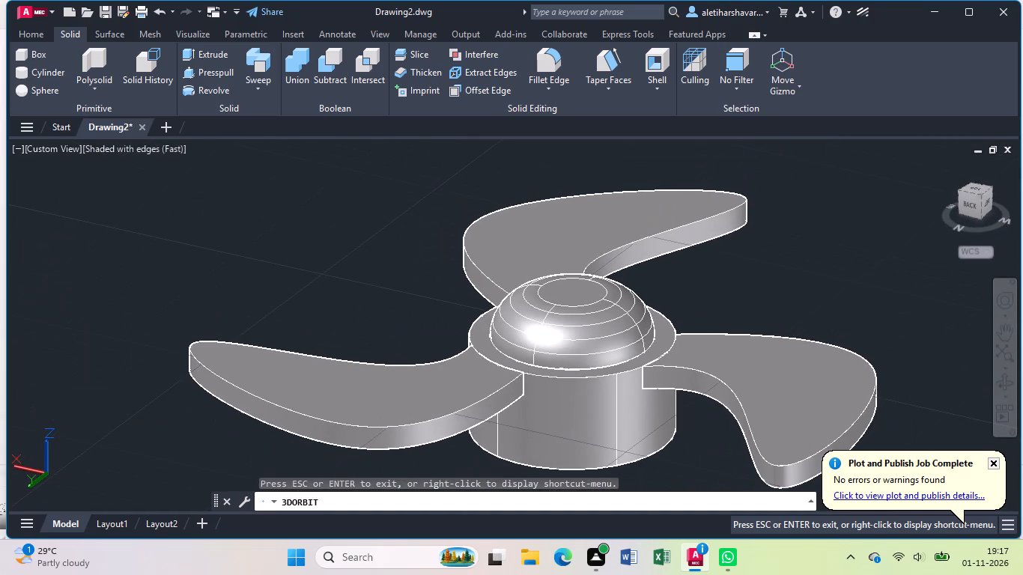
pyautogui.scroll(-3, 731, 351)
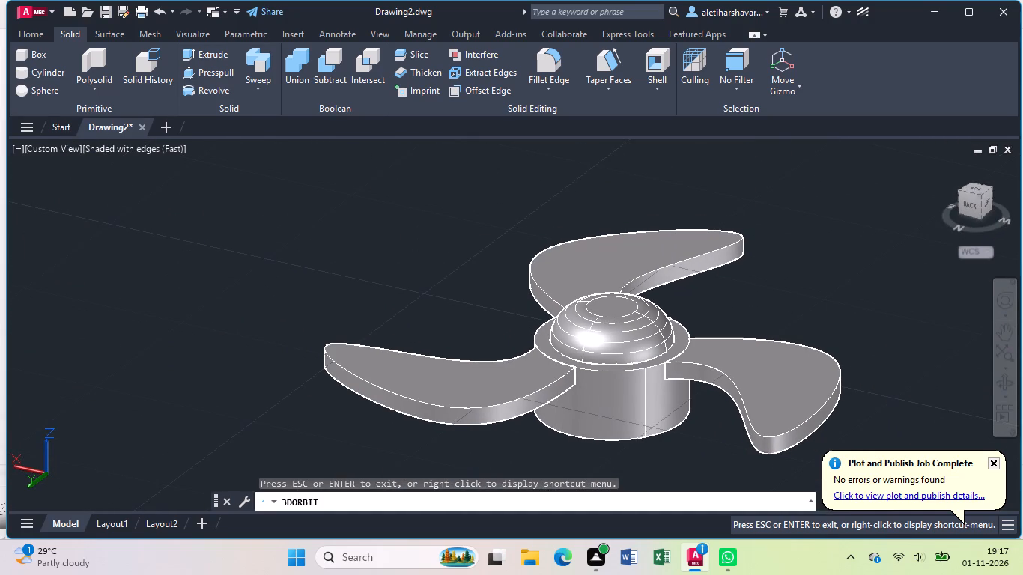
pyautogui.press('Escape')
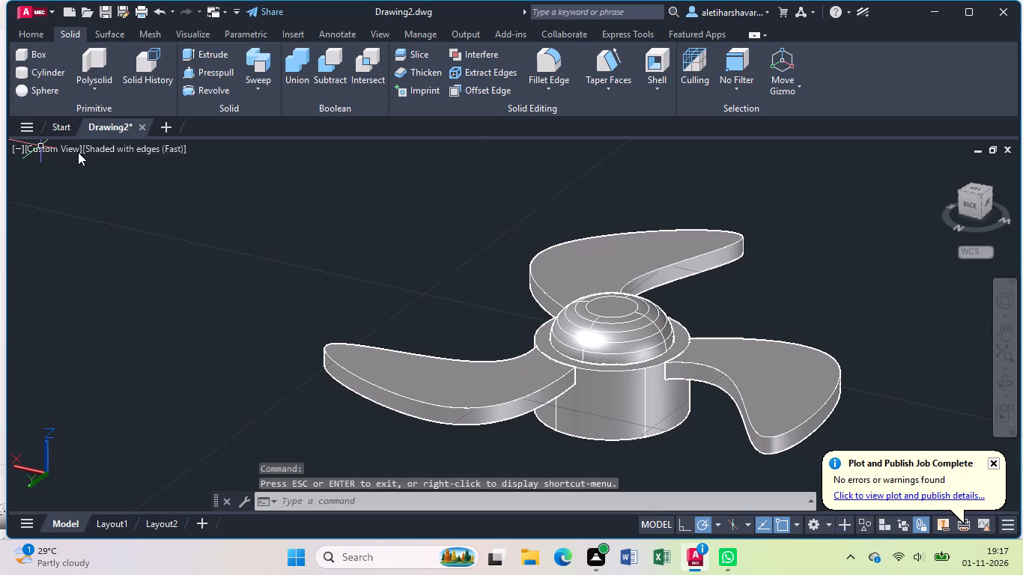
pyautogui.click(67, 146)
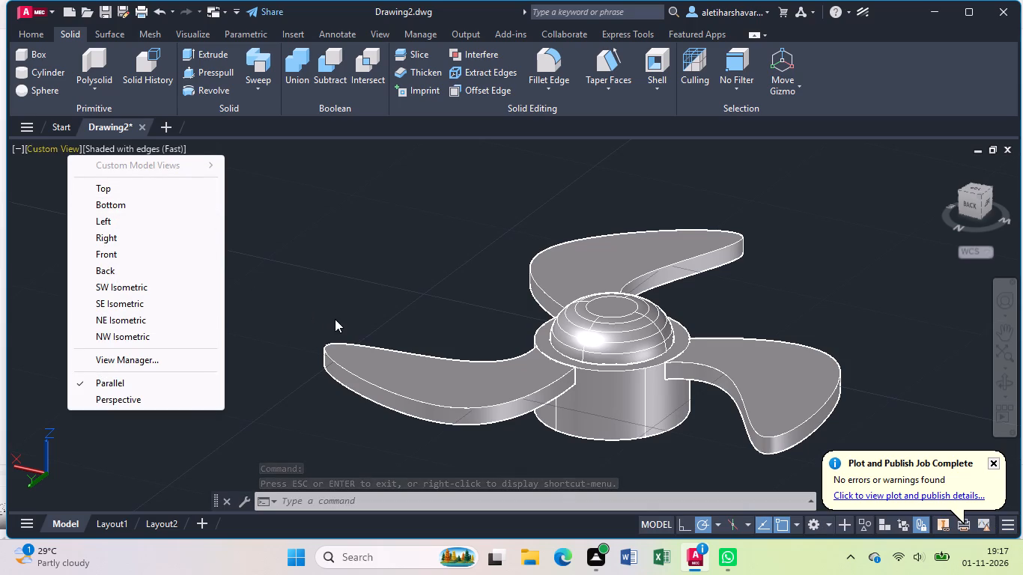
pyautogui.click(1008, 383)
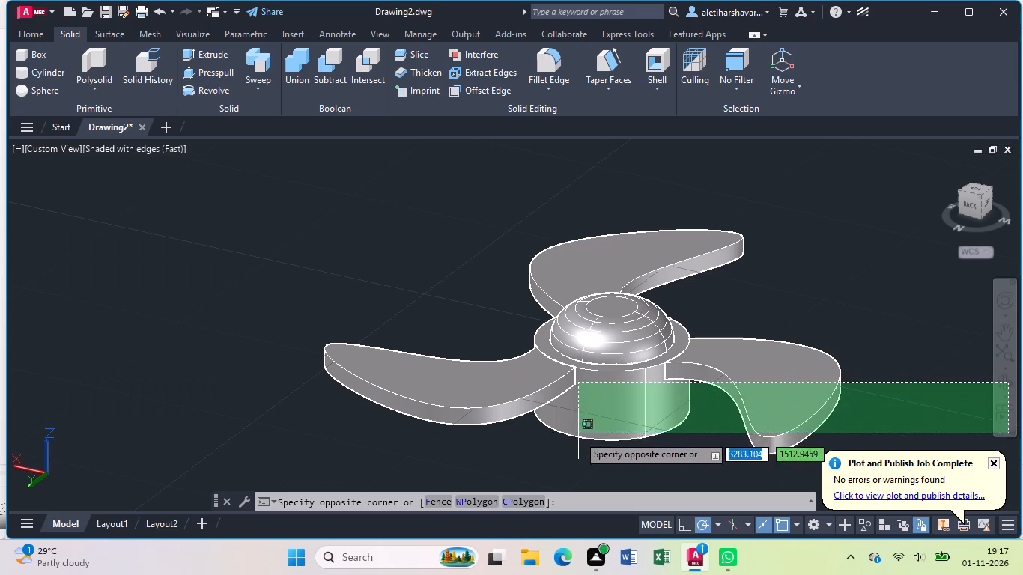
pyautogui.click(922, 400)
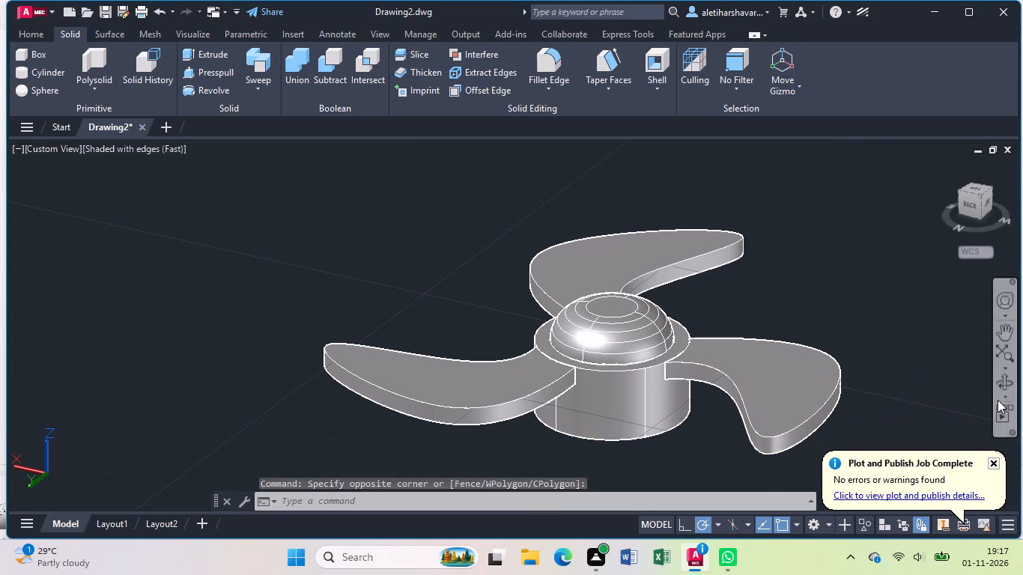
# View the propeller from below and presspull the underside of the long blade opposite the other two upward by 0.6 to thin it.
pyautogui.click(1005, 380)
pyautogui.moveTo(884, 401); pyautogui.dragTo(871, 344)
pyautogui.press('Escape')
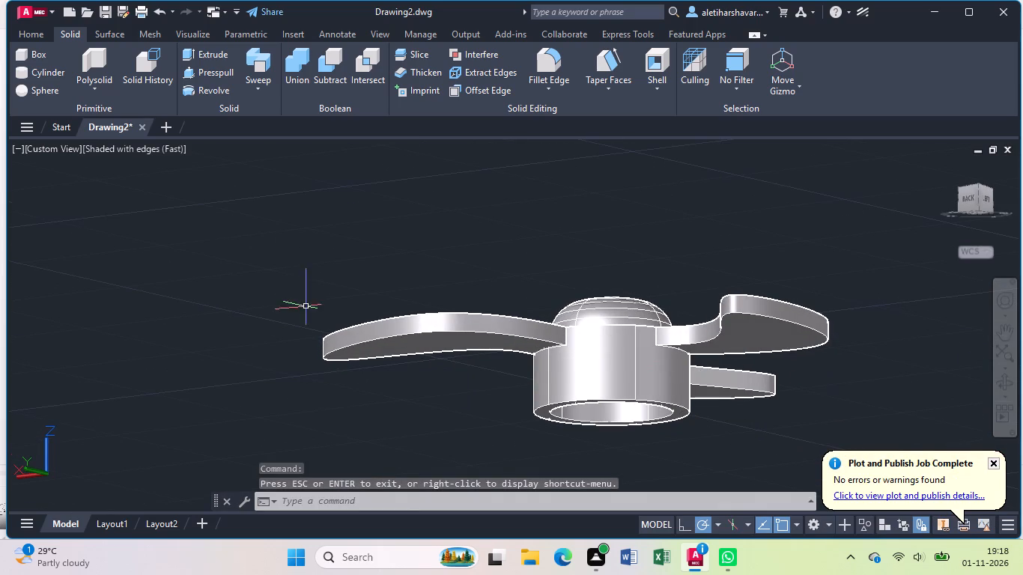
pyautogui.click(222, 70)
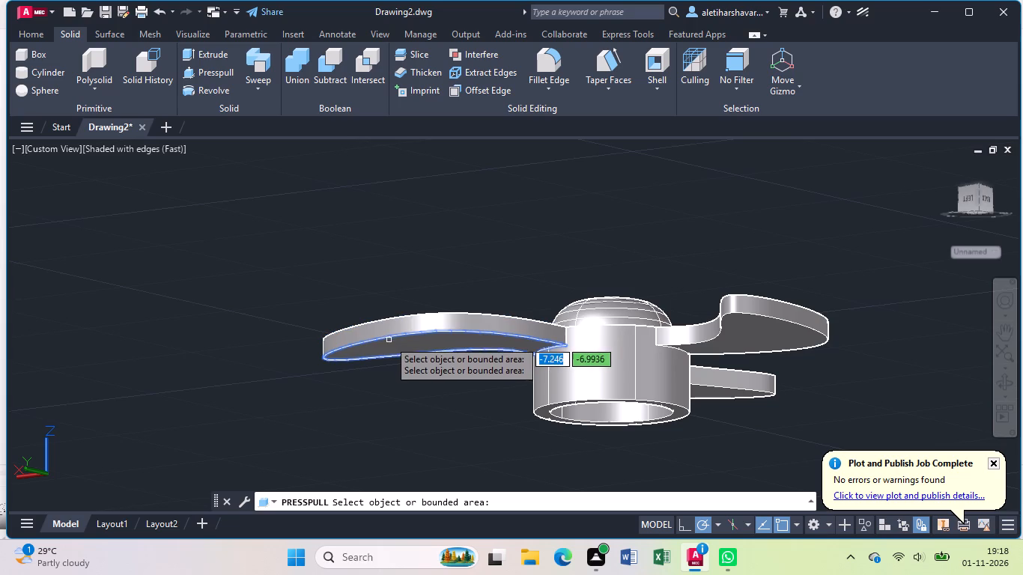
pyautogui.click(392, 341)
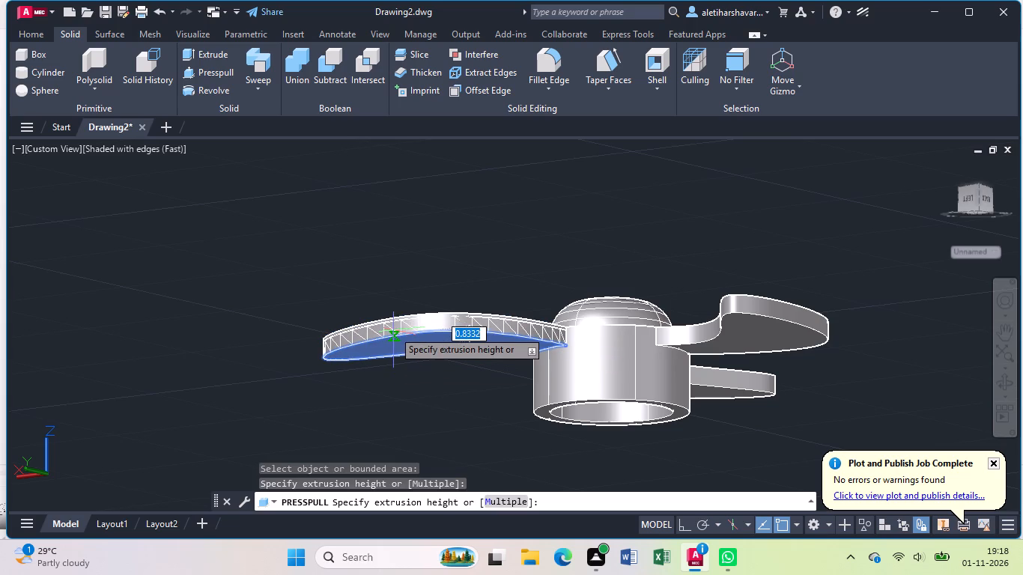
pyautogui.press('0')
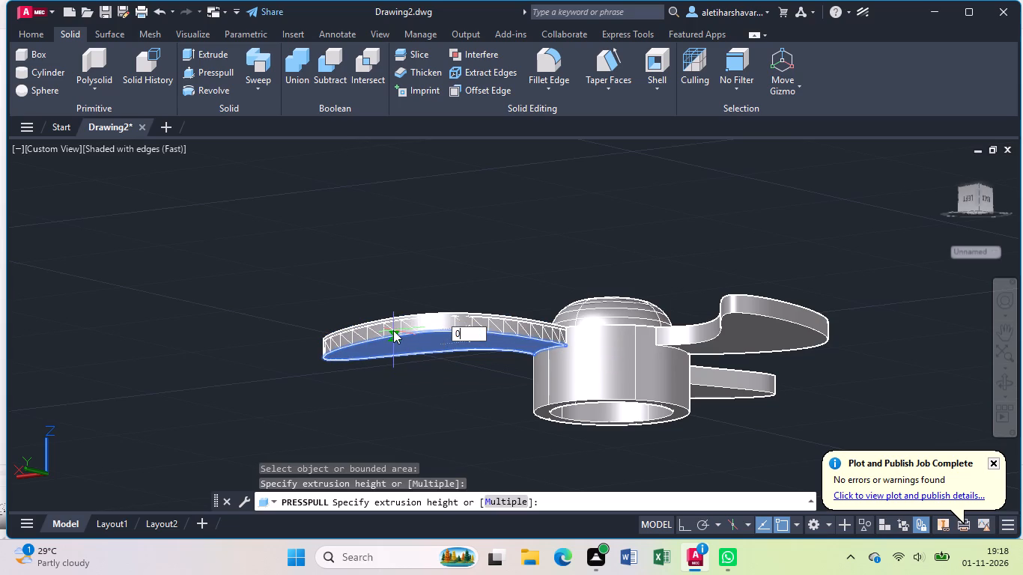
pyautogui.press('.')
pyautogui.press('6')
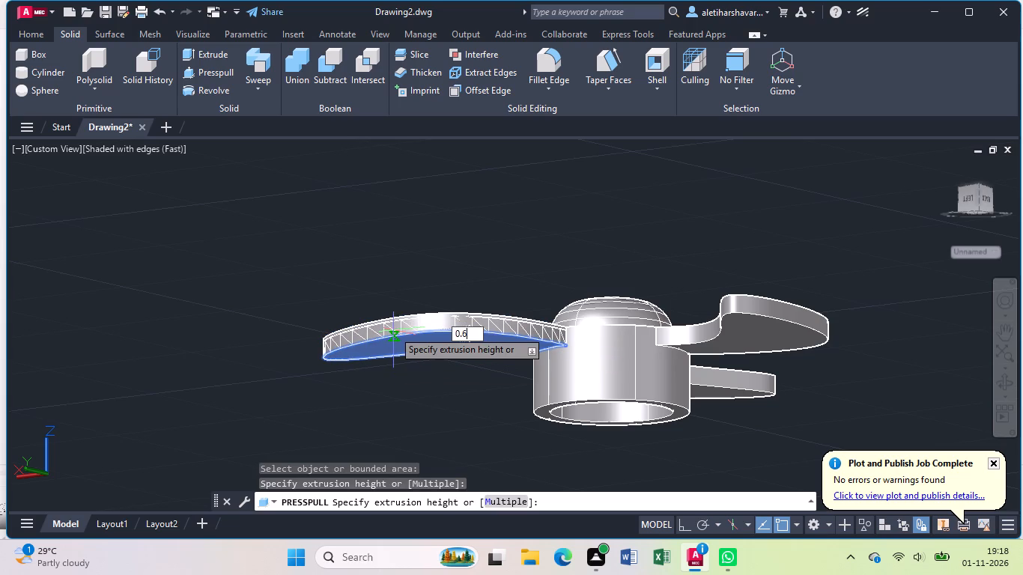
pyautogui.press('Return')
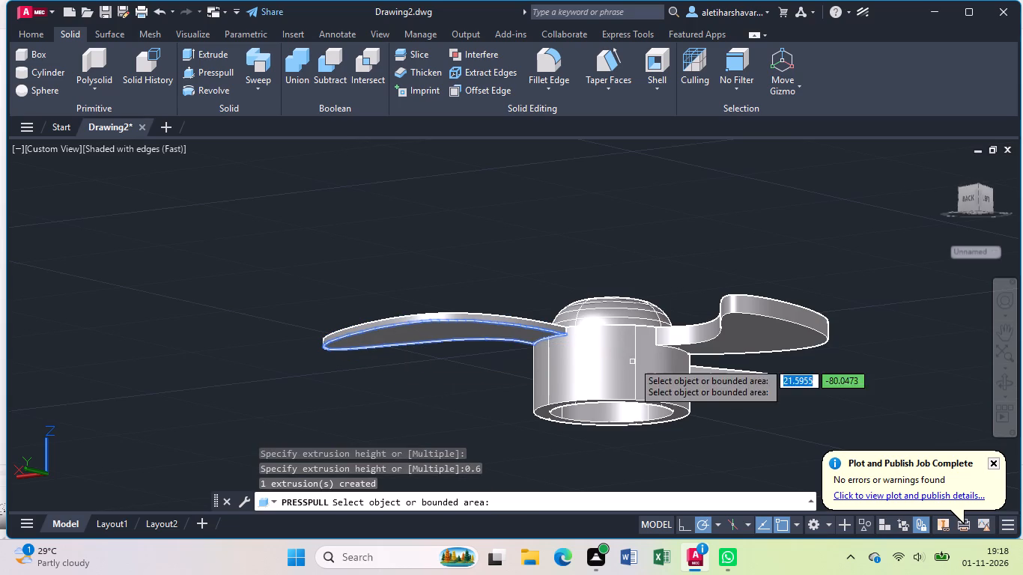
# Presspull the undersides of the remaining two blades upward by 0.6 each to thin them.
pyautogui.click(751, 323)
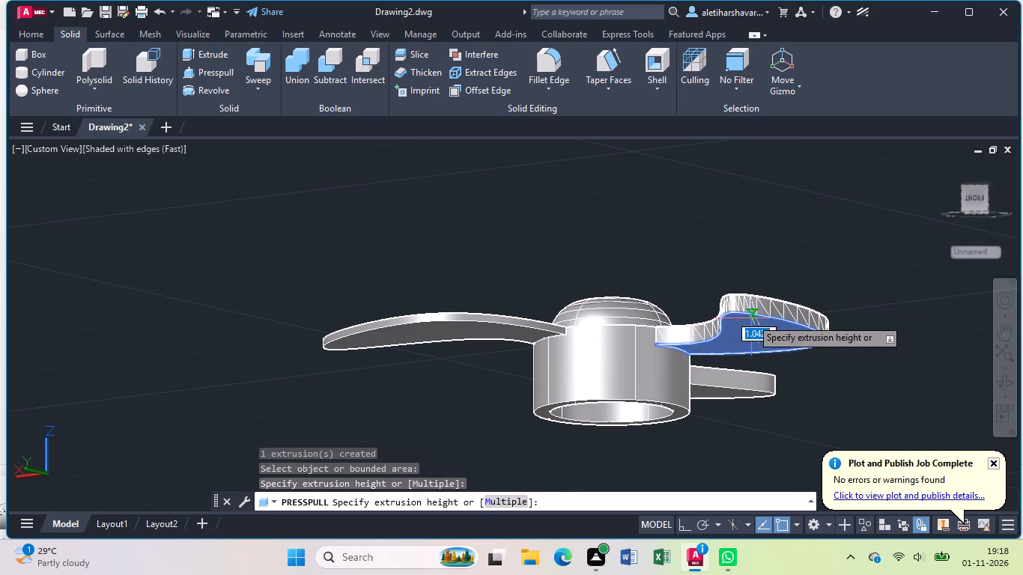
pyautogui.press('0')
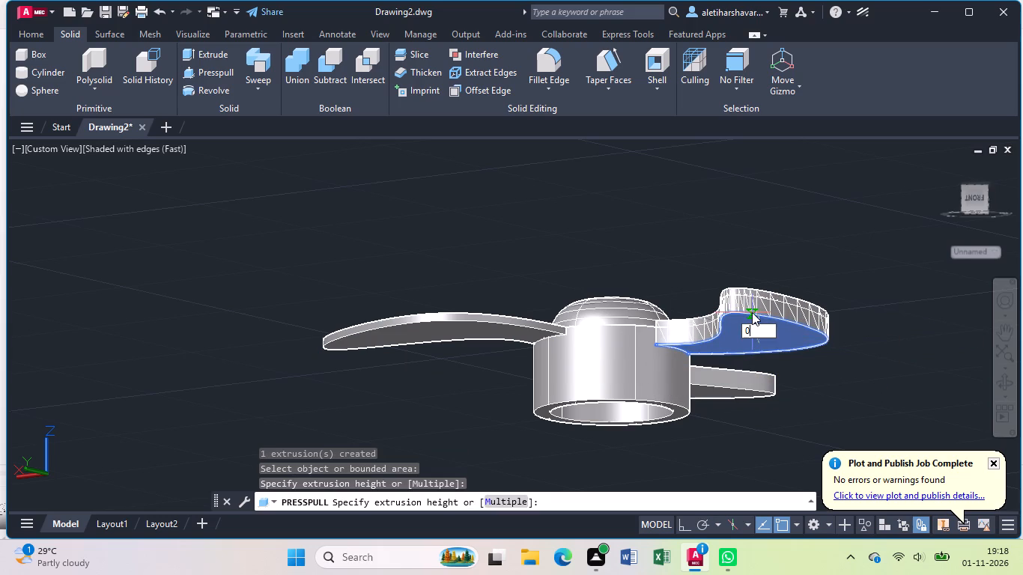
pyautogui.write('.6')
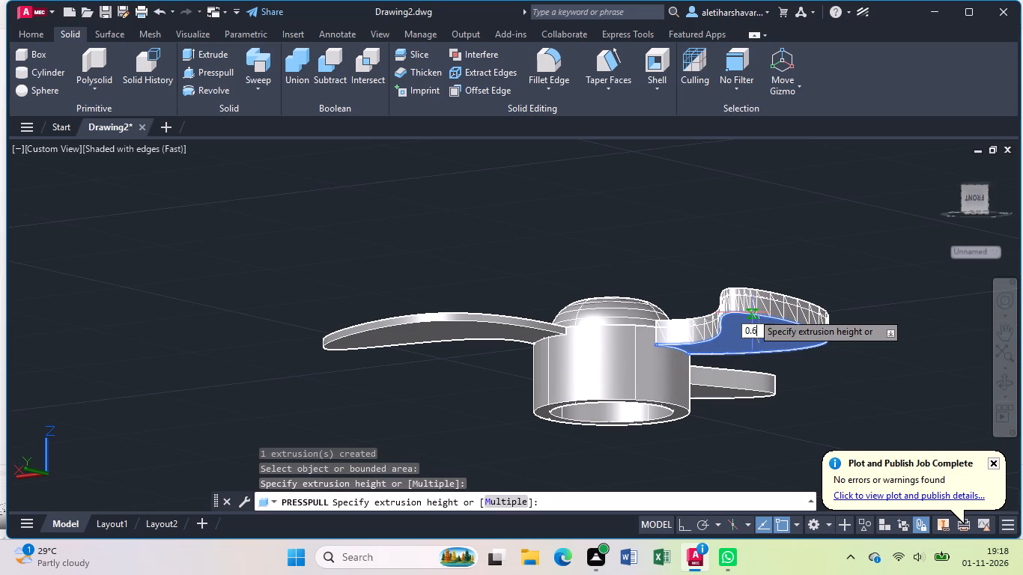
pyautogui.press('Return')
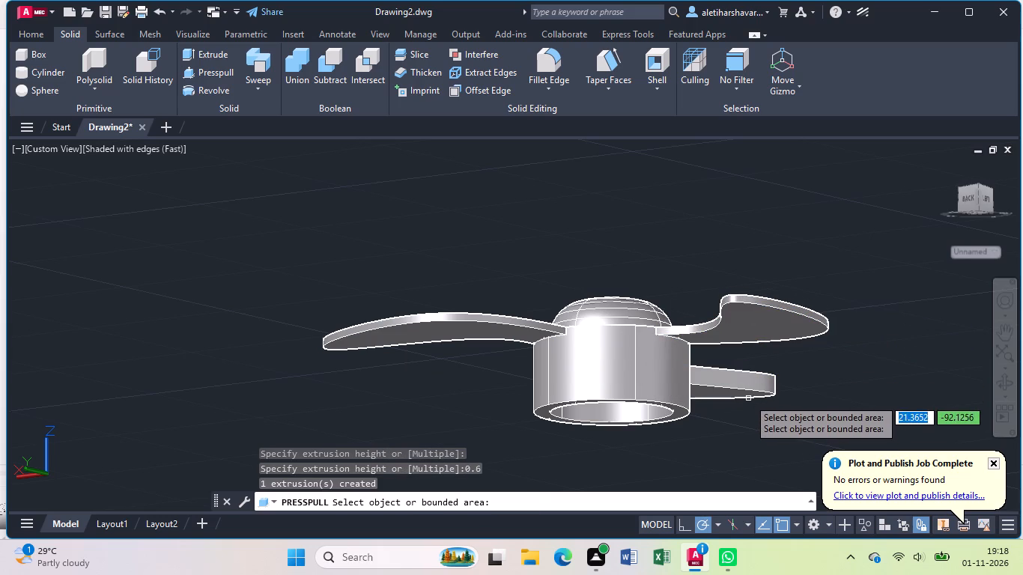
pyautogui.click(746, 394)
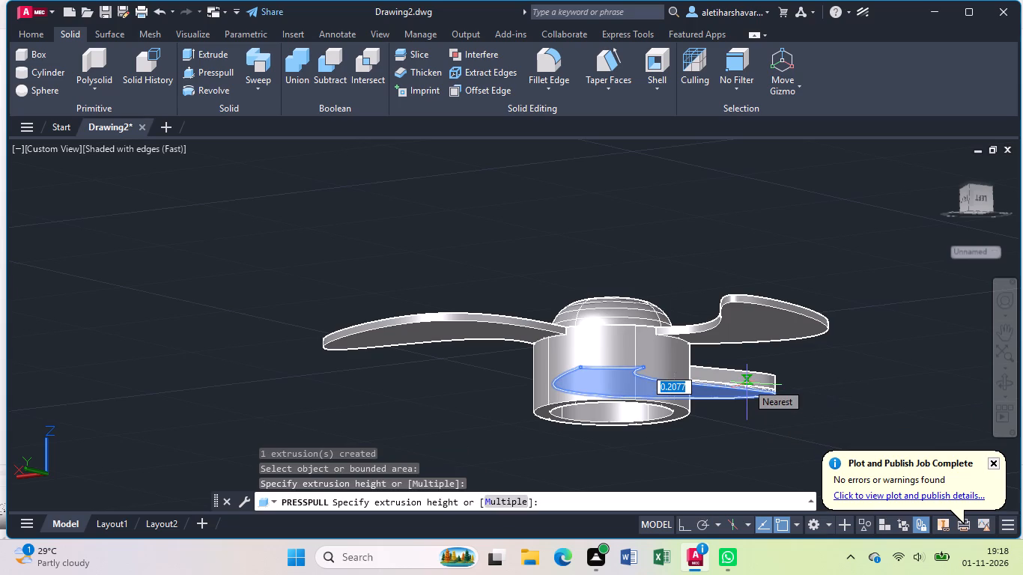
pyautogui.press('0')
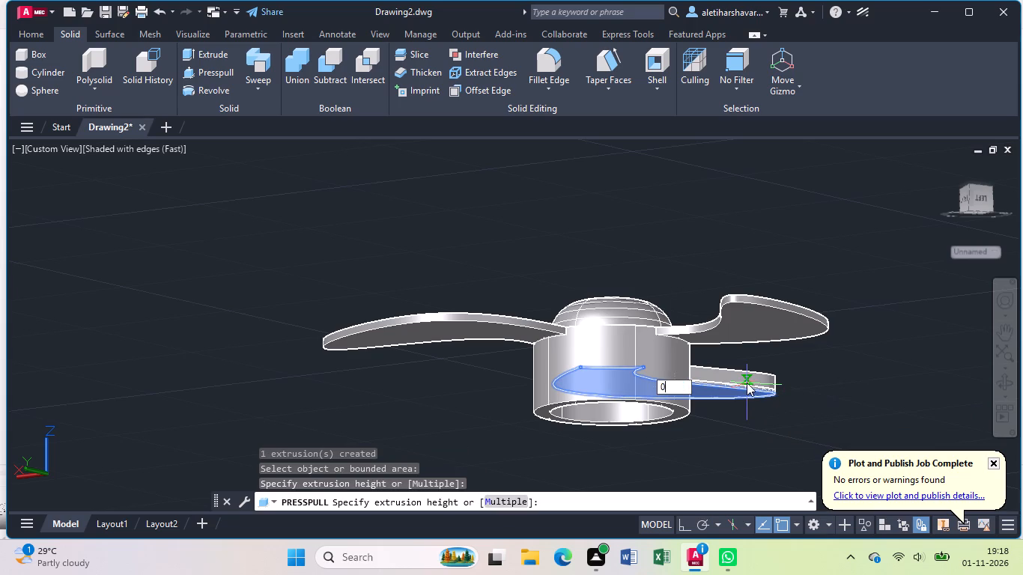
pyautogui.write('.6')
pyautogui.press('Return')
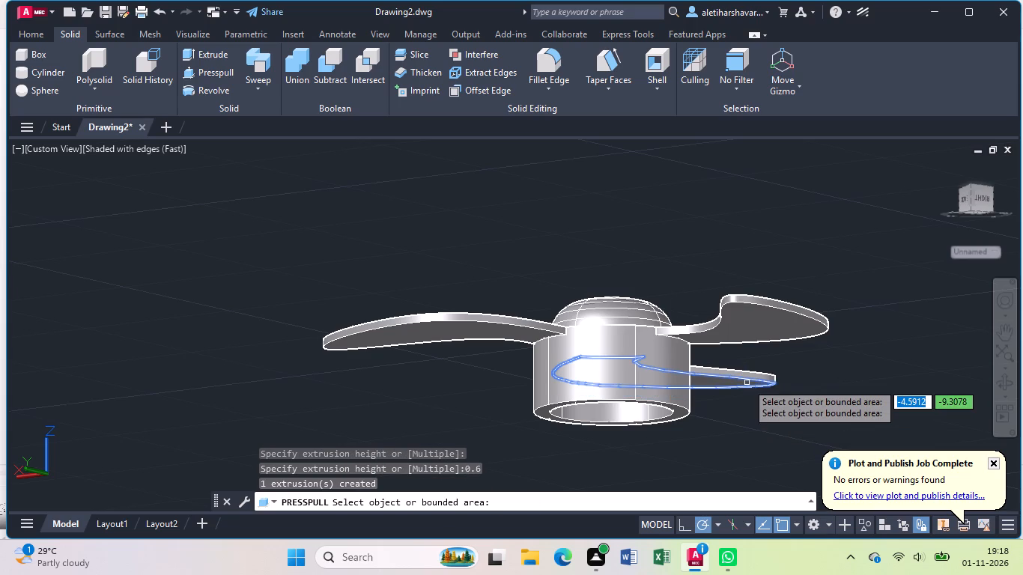
pyautogui.press('Escape')
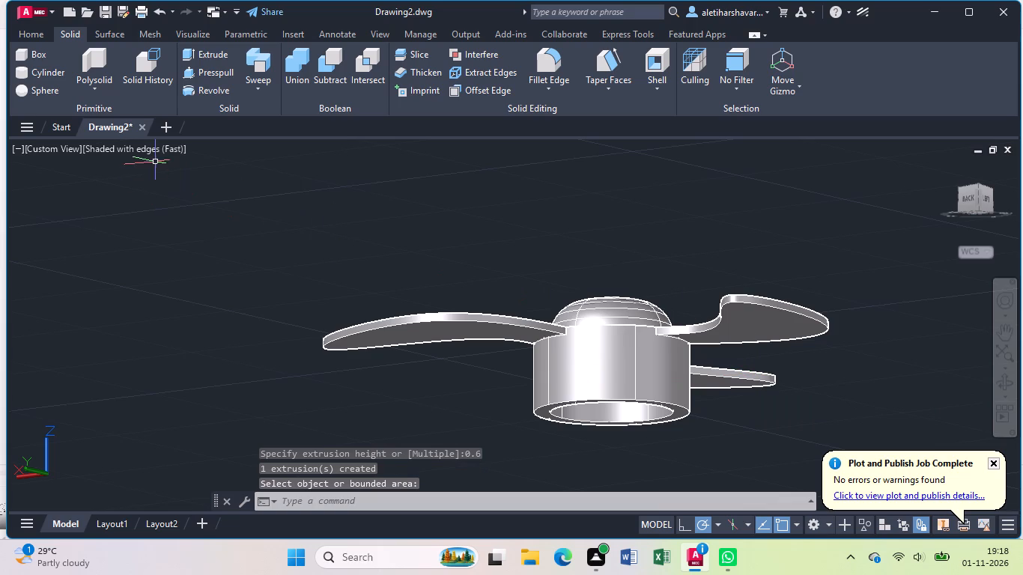
# Union the three blades, the hub and the domed cap into a single solid.
pyautogui.click(1010, 382)
pyautogui.moveTo(883, 416); pyautogui.dragTo(882, 389)
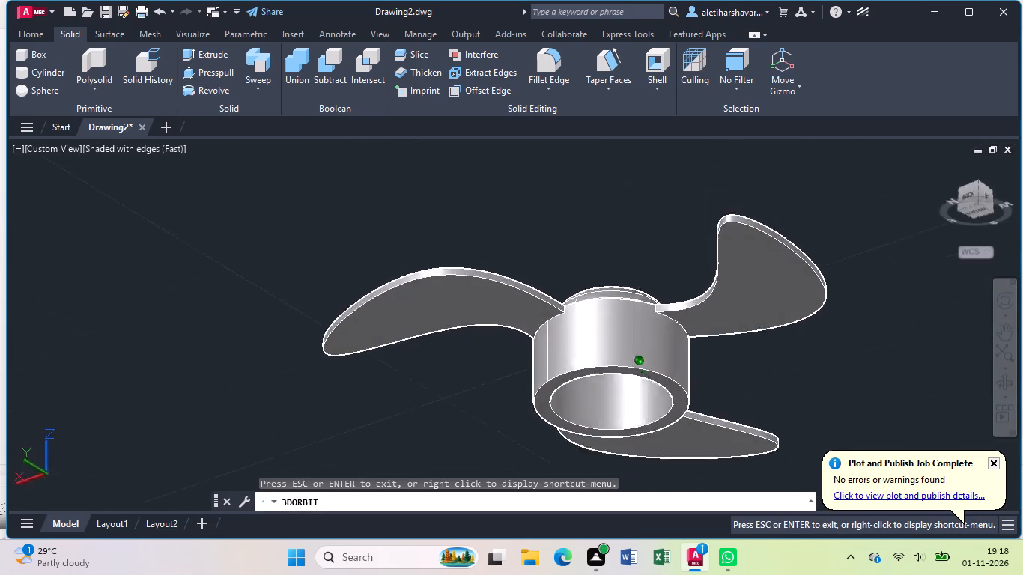
pyautogui.moveTo(882, 389); pyautogui.dragTo(904, 479)
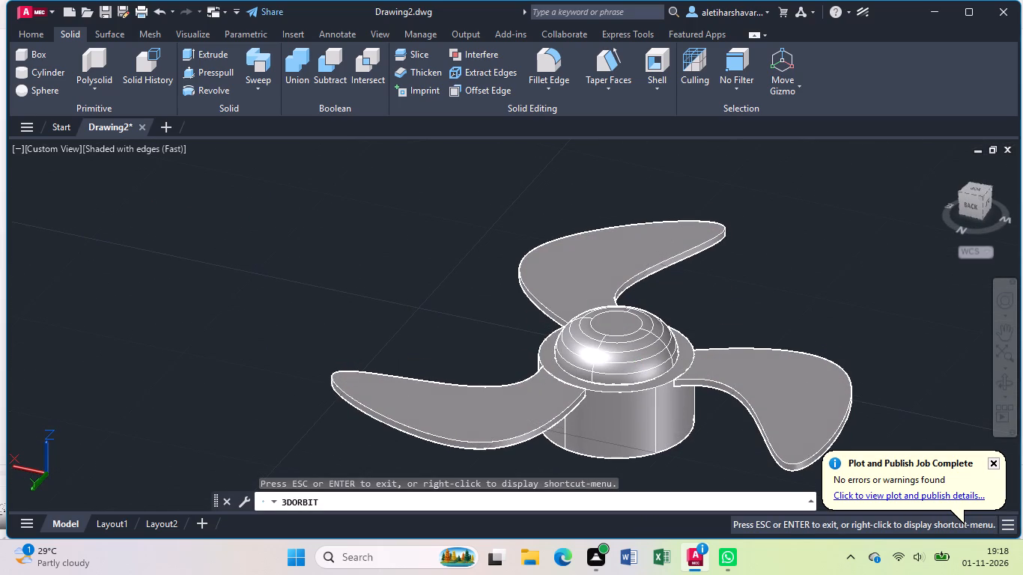
pyautogui.press('Escape')
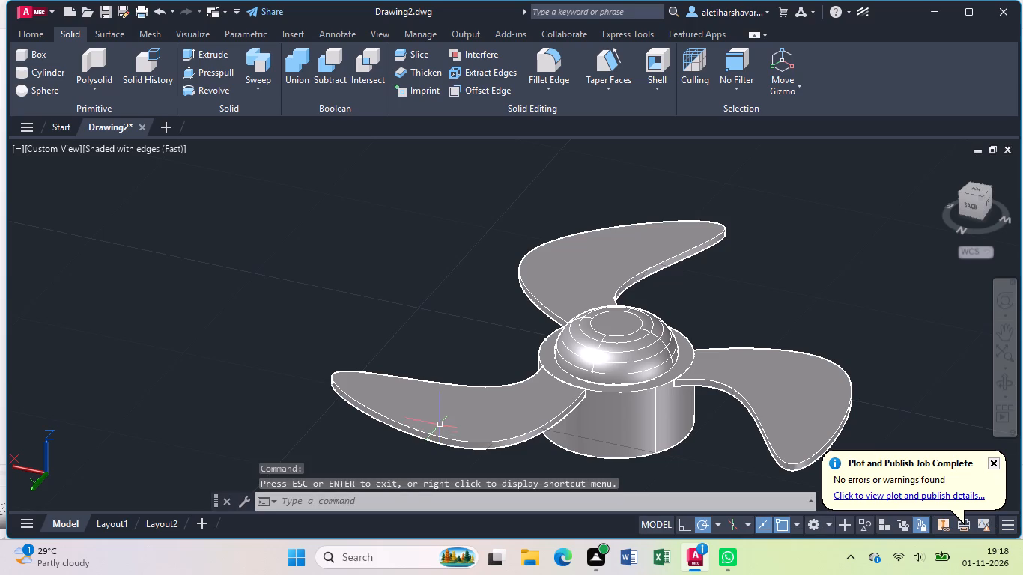
pyautogui.click(439, 422)
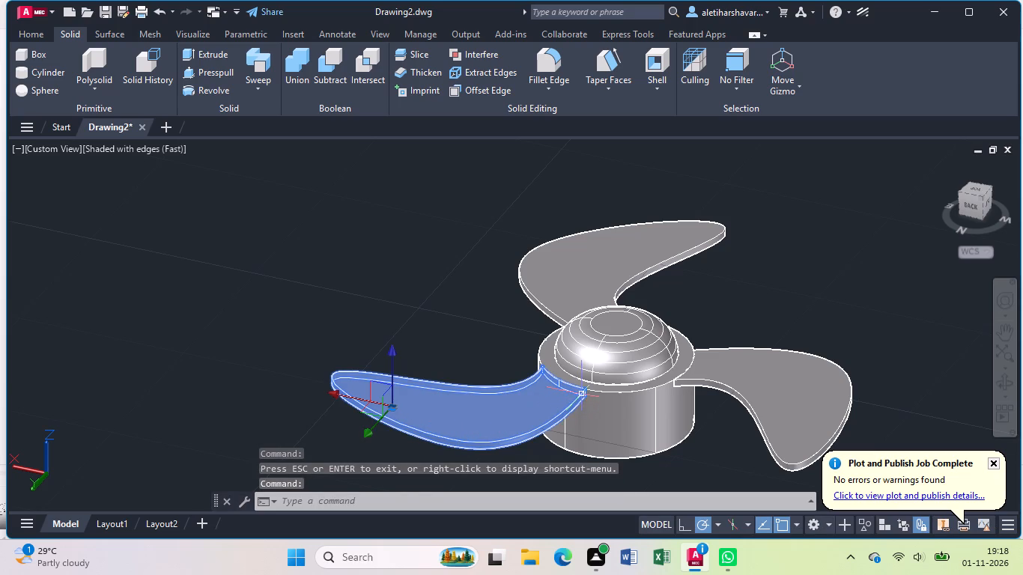
pyautogui.click(583, 391)
pyautogui.click(585, 427)
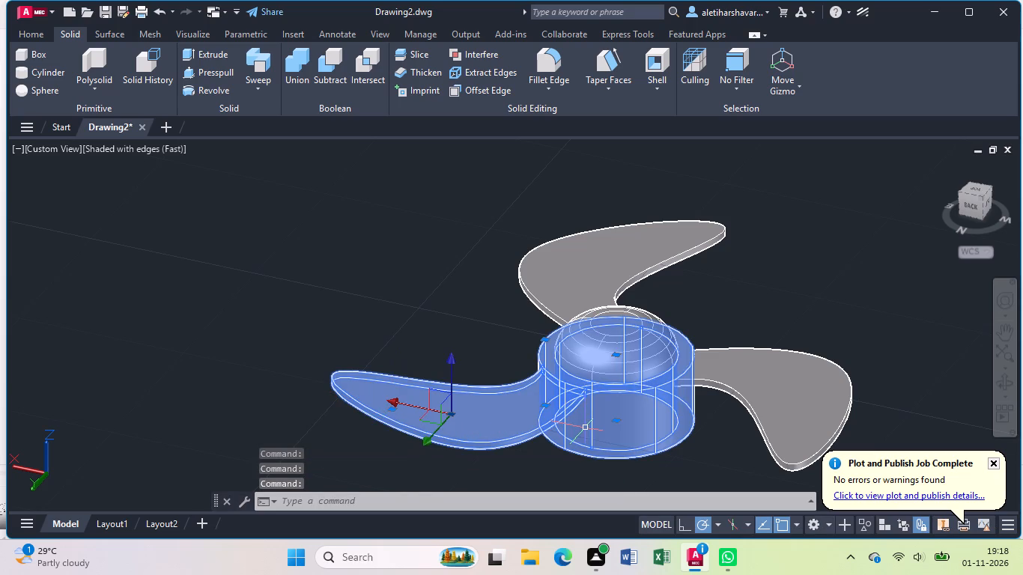
pyautogui.click(607, 296)
pyautogui.click(610, 305)
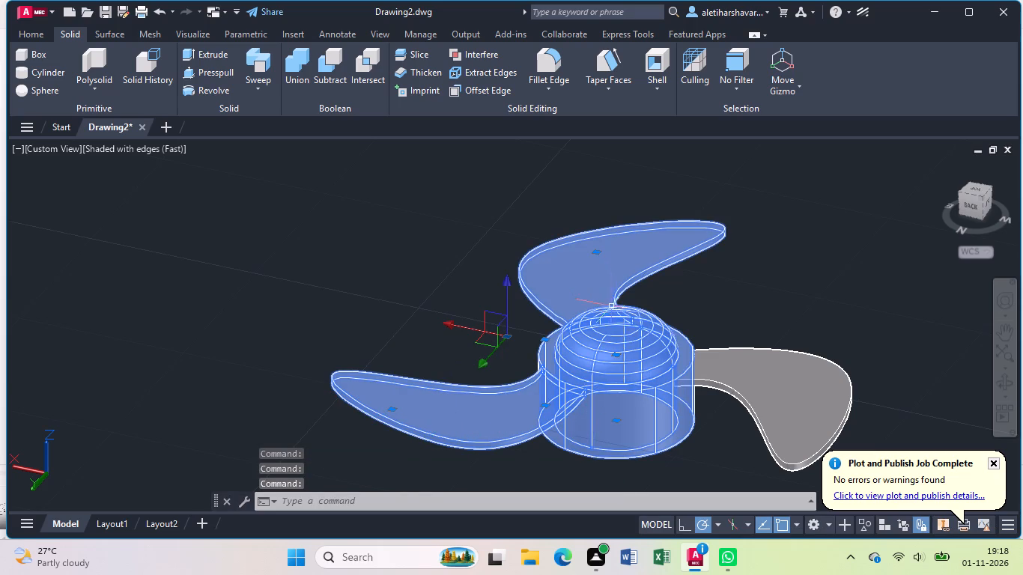
pyautogui.click(741, 357)
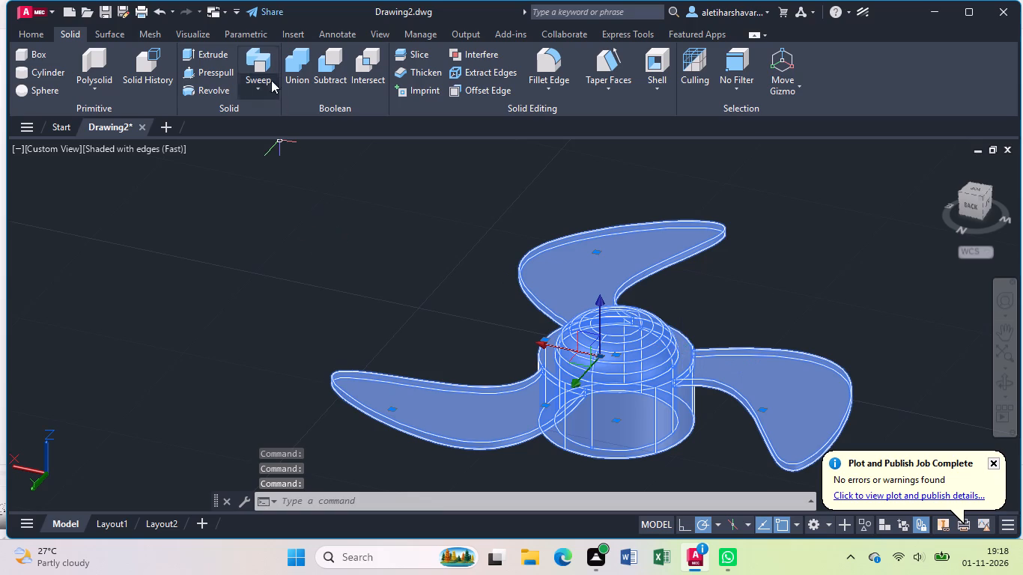
pyautogui.click(289, 64)
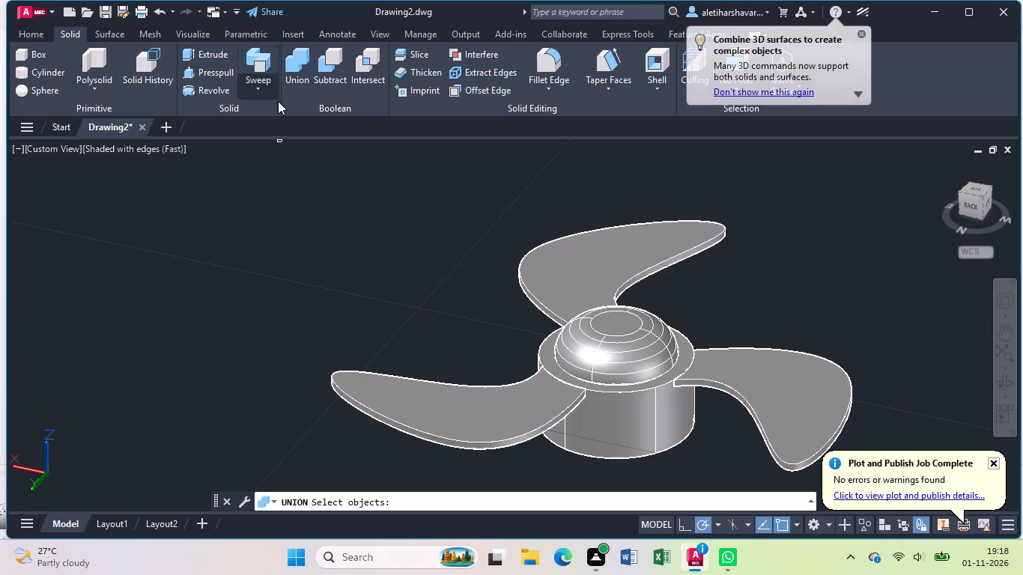
# Save the drawing in the Documents folder as 3-Blade Propeller.
pyautogui.scroll(-1, 366, 198)
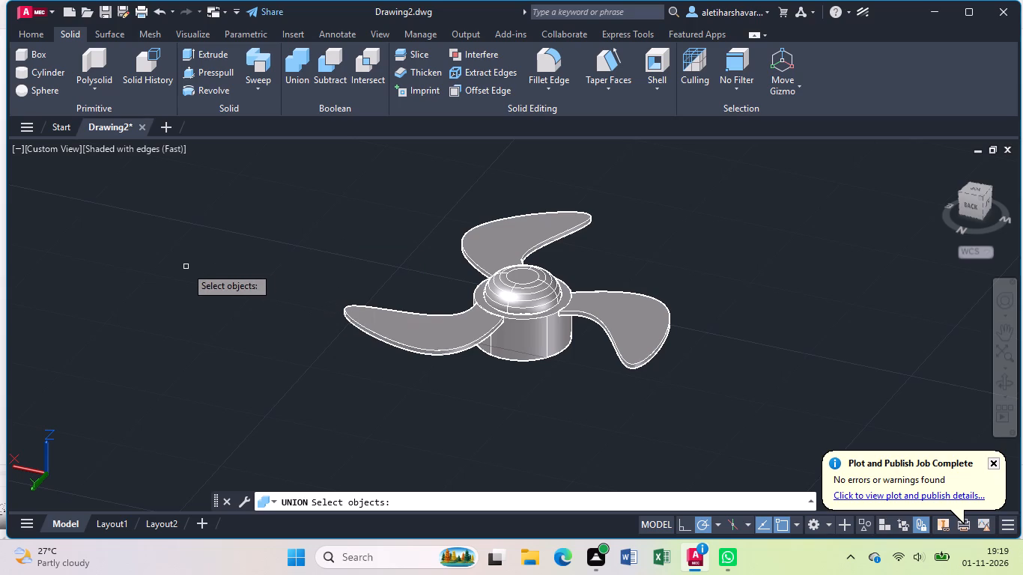
pyautogui.hotkey('ctrl', 's')
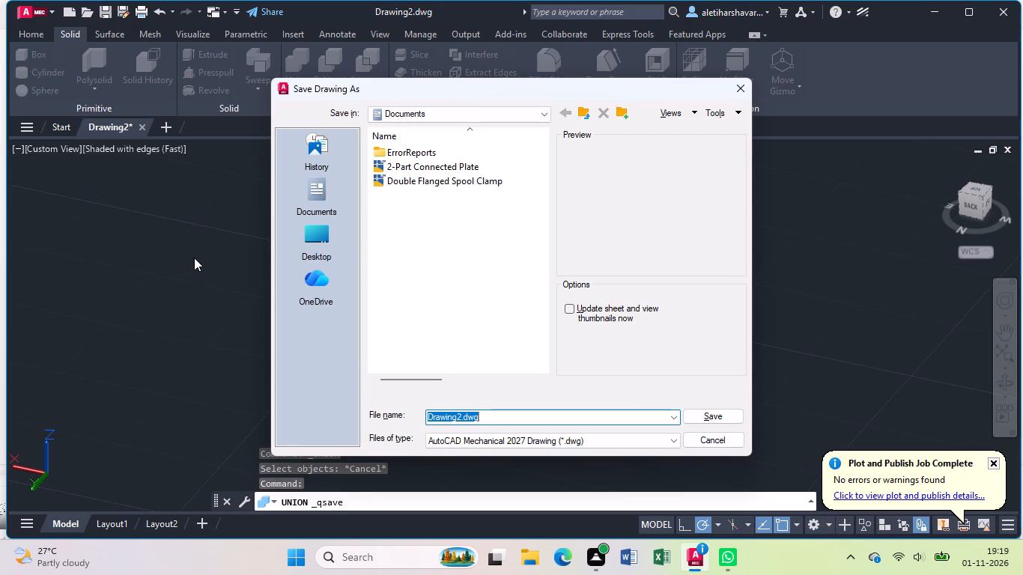
pyautogui.press('BackSpace')
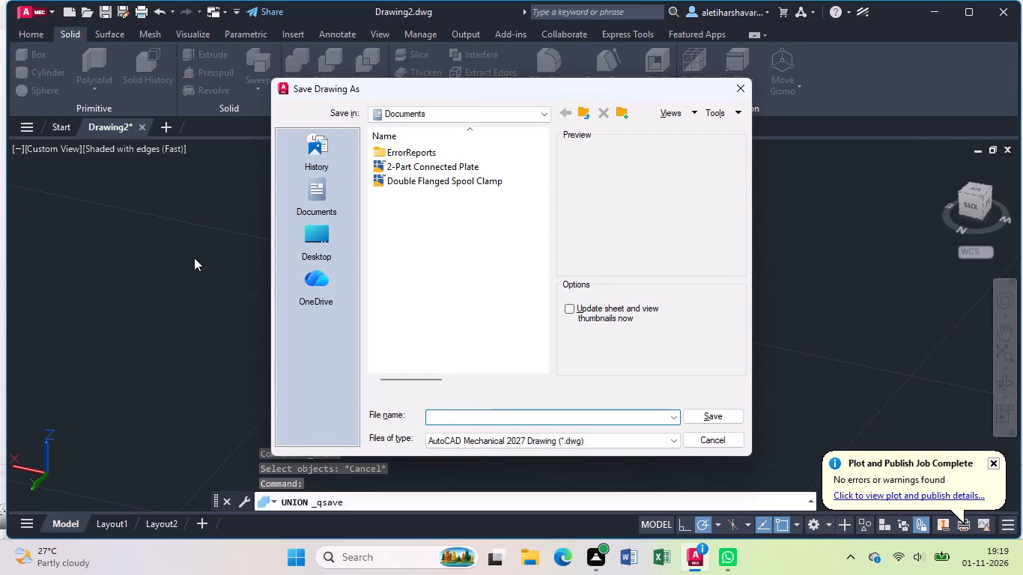
pyautogui.hotkey('ctrl', 's')
pyautogui.click(317, 207)
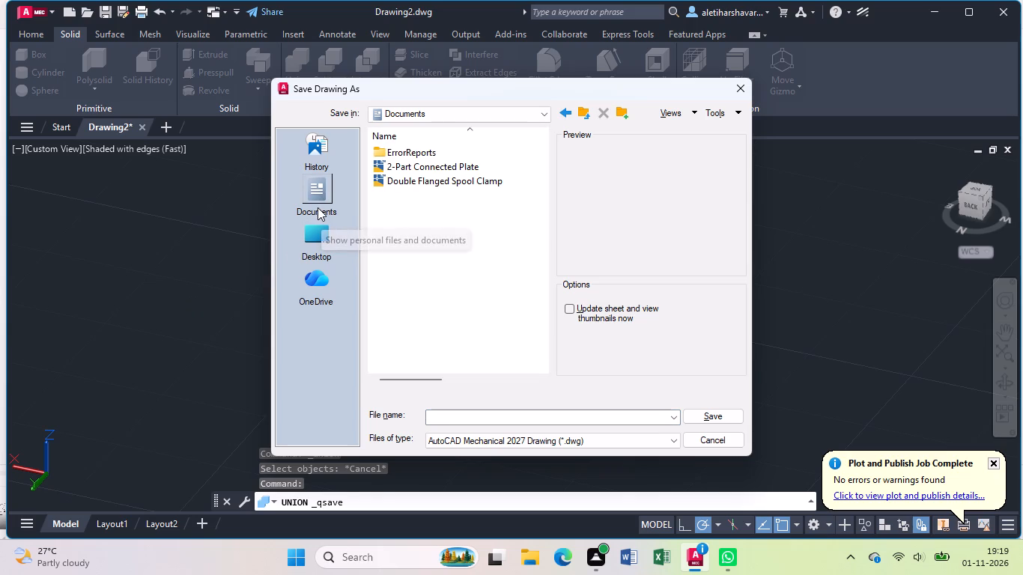
pyautogui.hotkey('ctrl', 's')
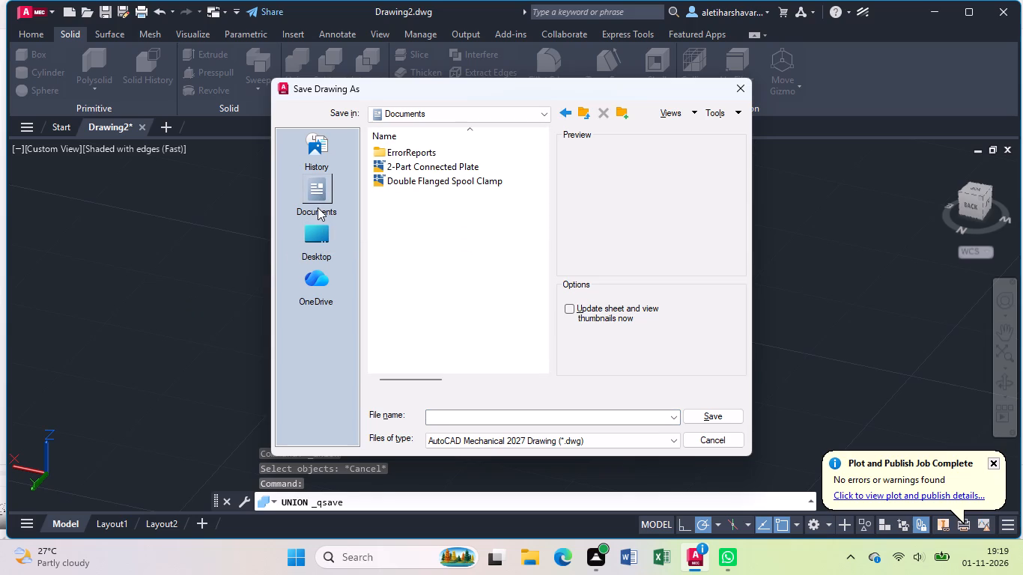
pyautogui.hotkey('ctrl', 'v')
pyautogui.click(494, 419)
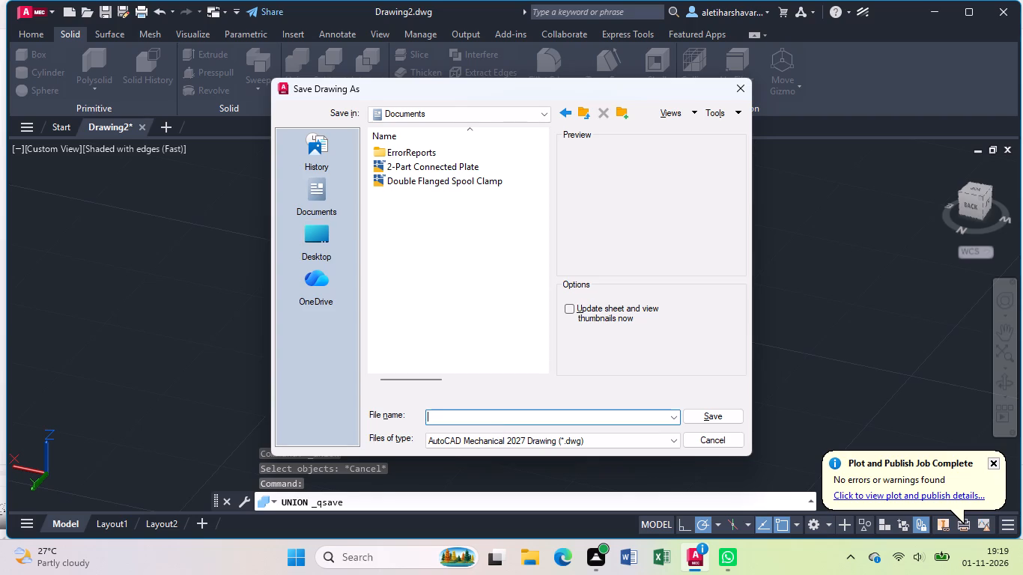
pyautogui.hotkey('ctrl', 'v')
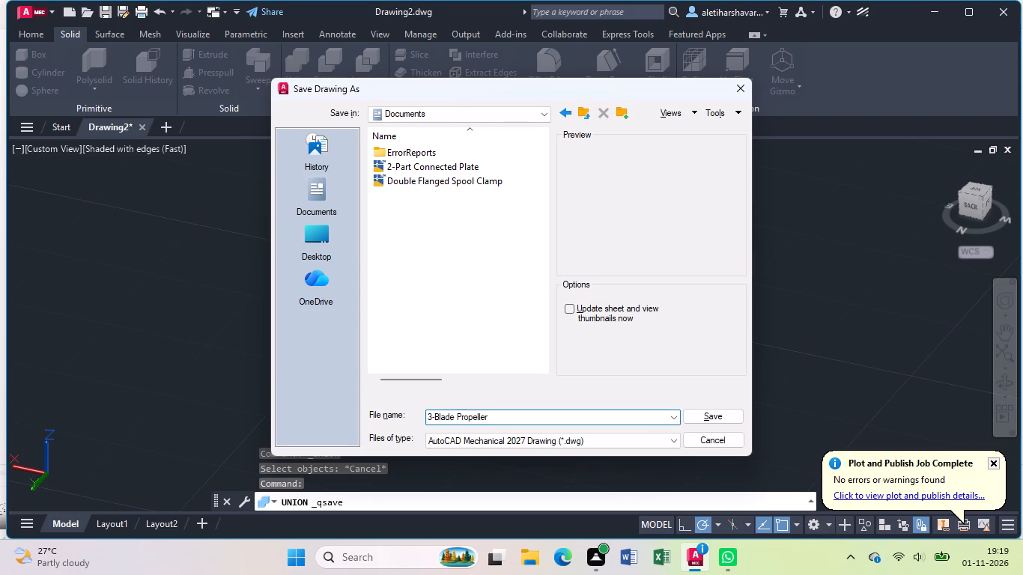
pyautogui.click(727, 419)
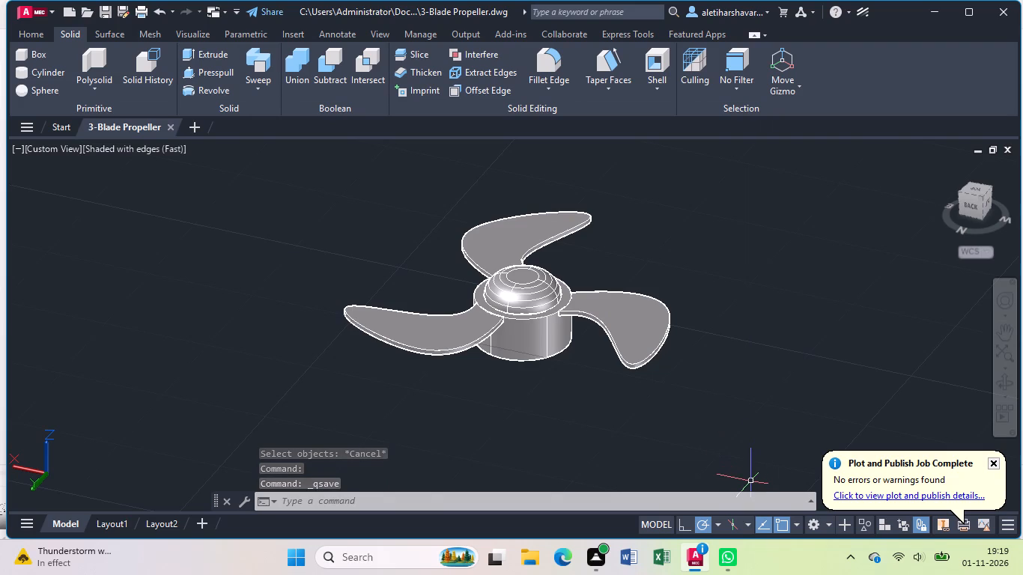
# Set up a centred landscape plot with the DWG To PDF.pc3 plotter on ISO A4 (297.00 x 210.00 MM) paper.
pyautogui.write('pl')
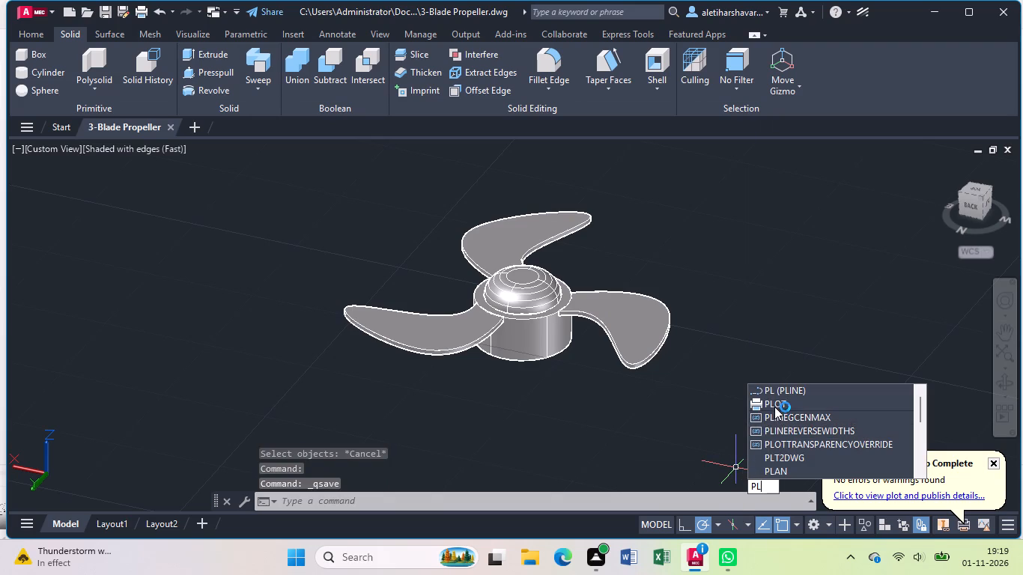
pyautogui.click(774, 404)
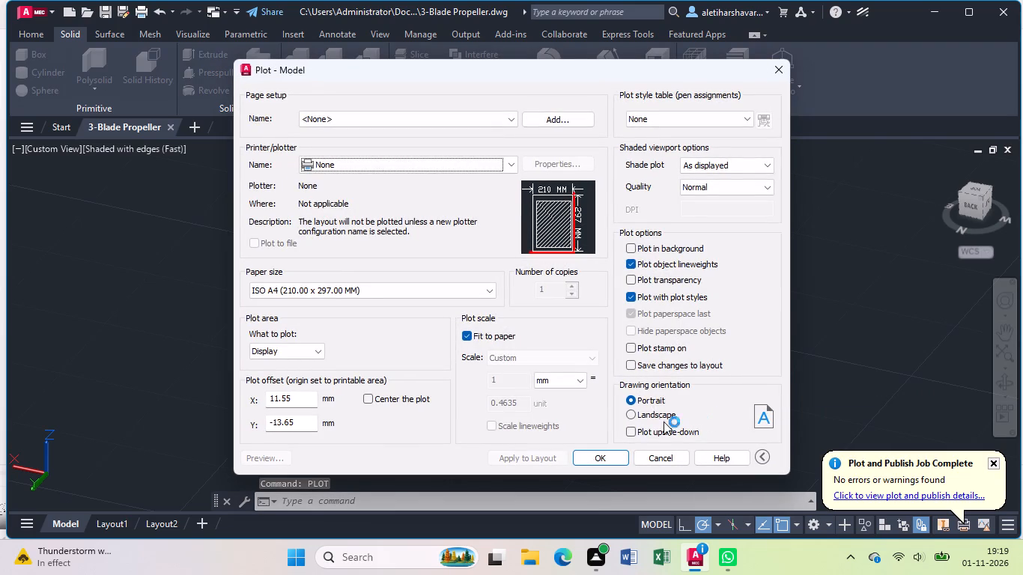
pyautogui.click(630, 415)
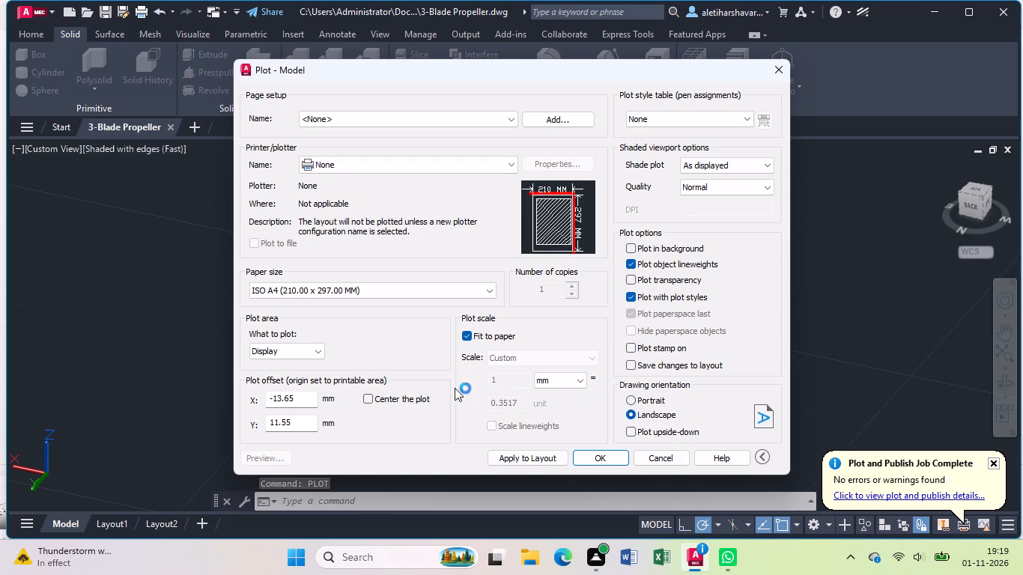
pyautogui.click(371, 395)
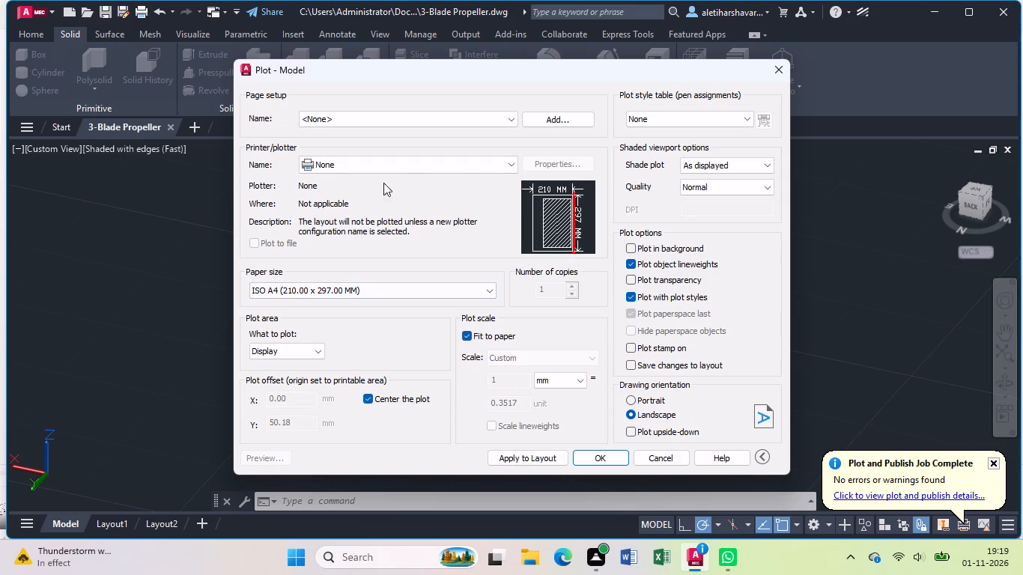
pyautogui.click(515, 165)
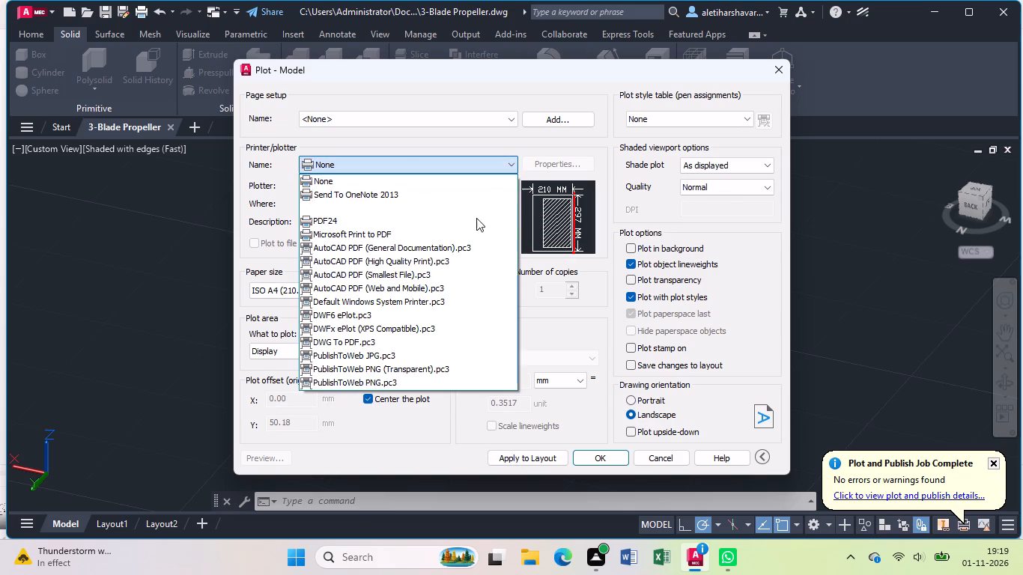
pyautogui.click(454, 343)
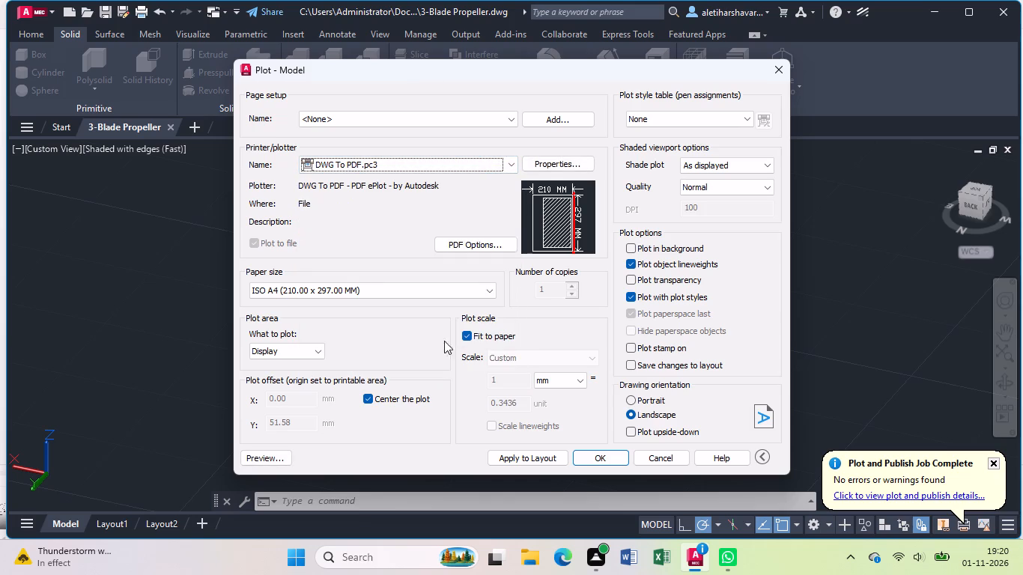
pyautogui.click(489, 287)
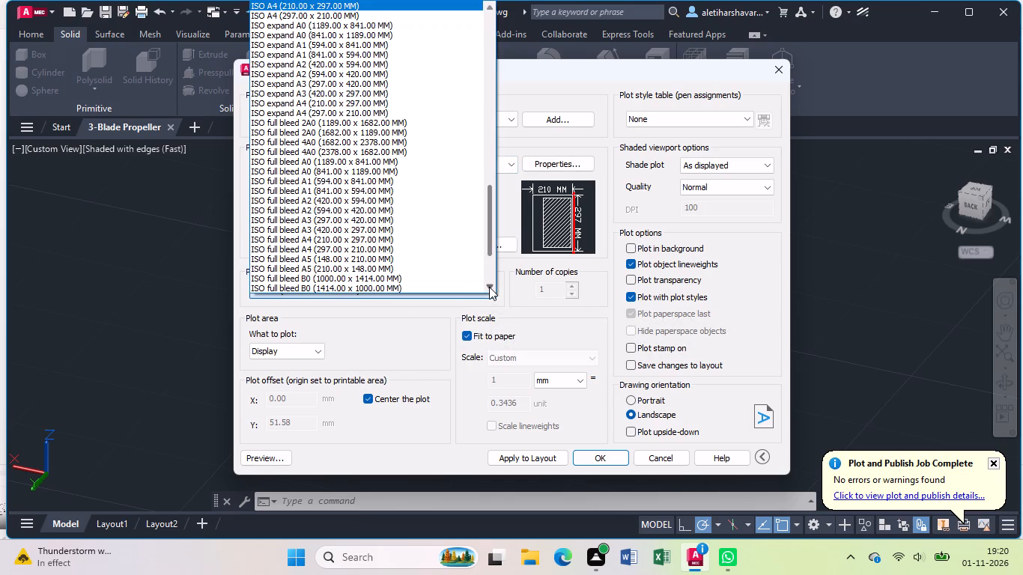
pyautogui.click(345, 16)
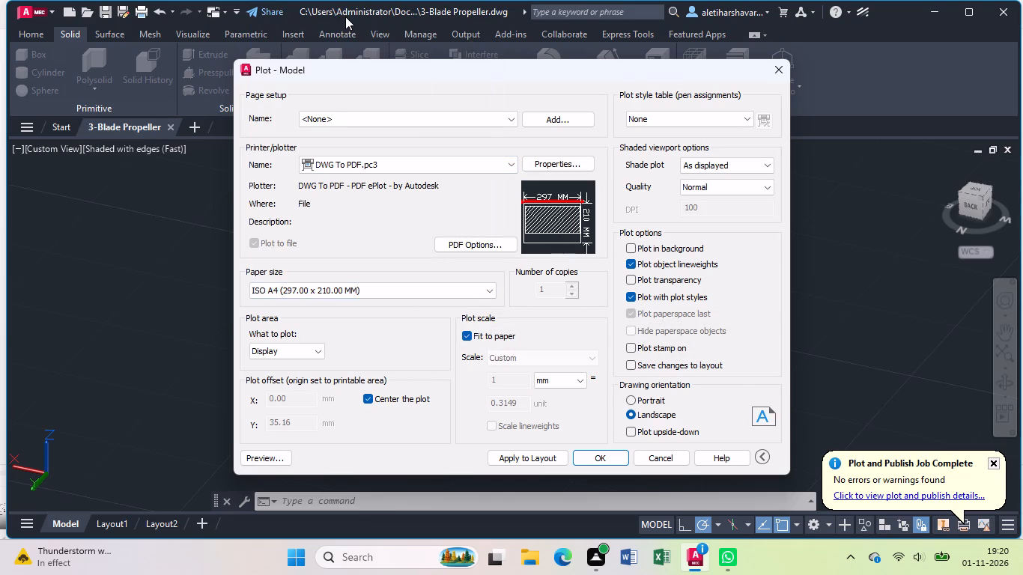
# Plot a window enclosing the whole propeller to 3-Blade Propeller-Model.pdf in the Documents folder, and close the resulting PDF.
pyautogui.click(318, 353)
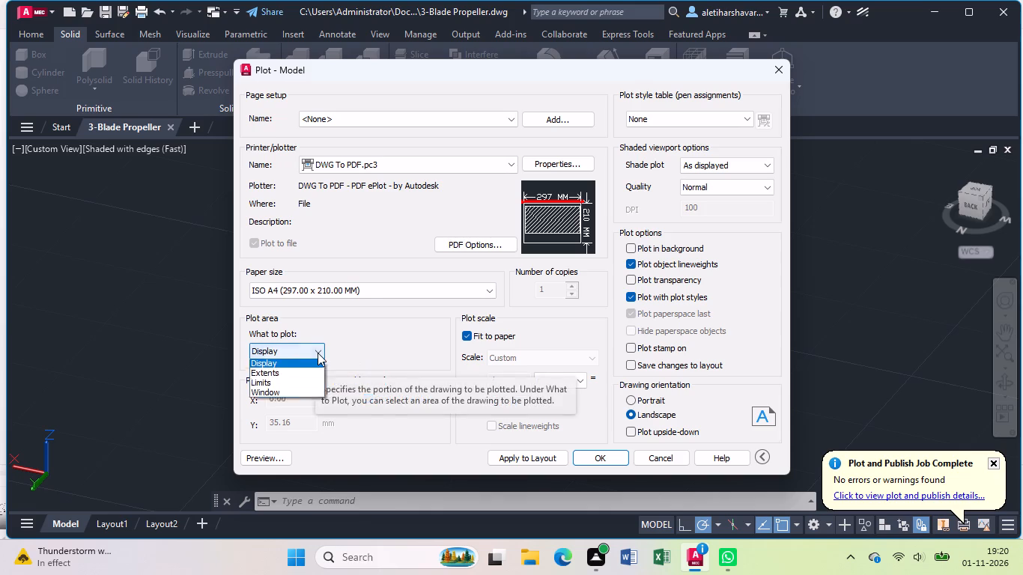
pyautogui.click(315, 392)
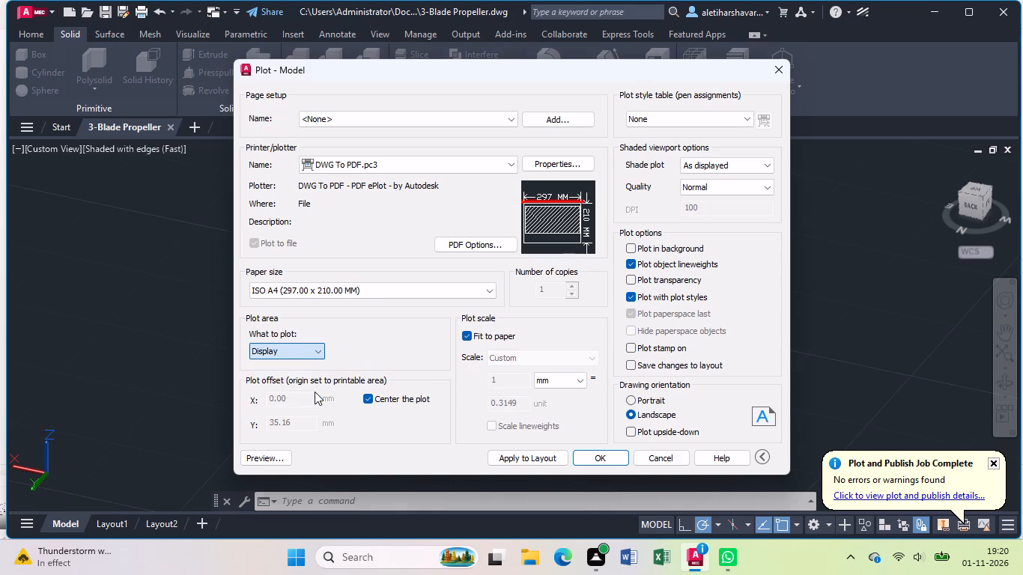
pyautogui.moveTo(327, 175); pyautogui.dragTo(348, 192)
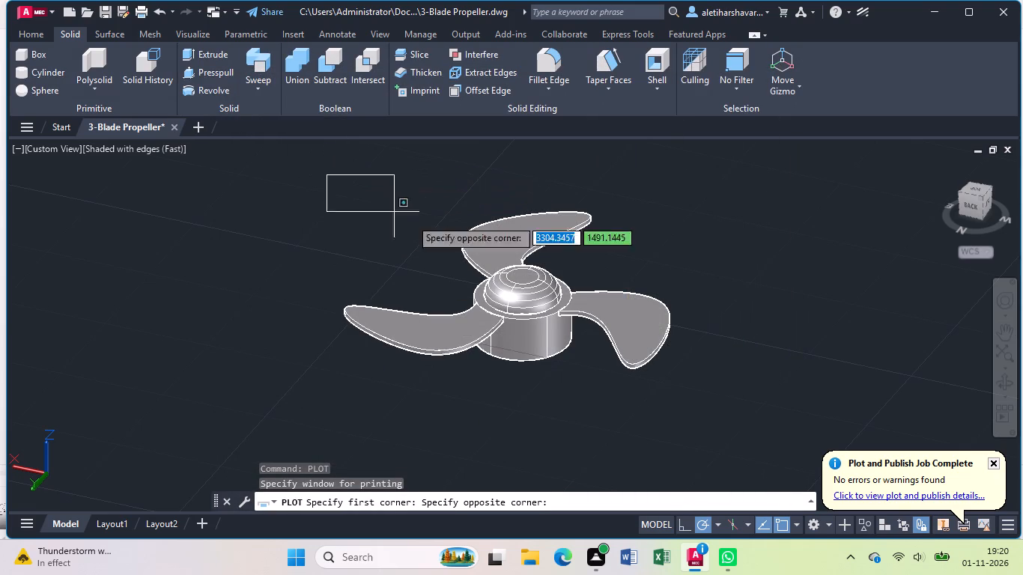
pyautogui.click(693, 417)
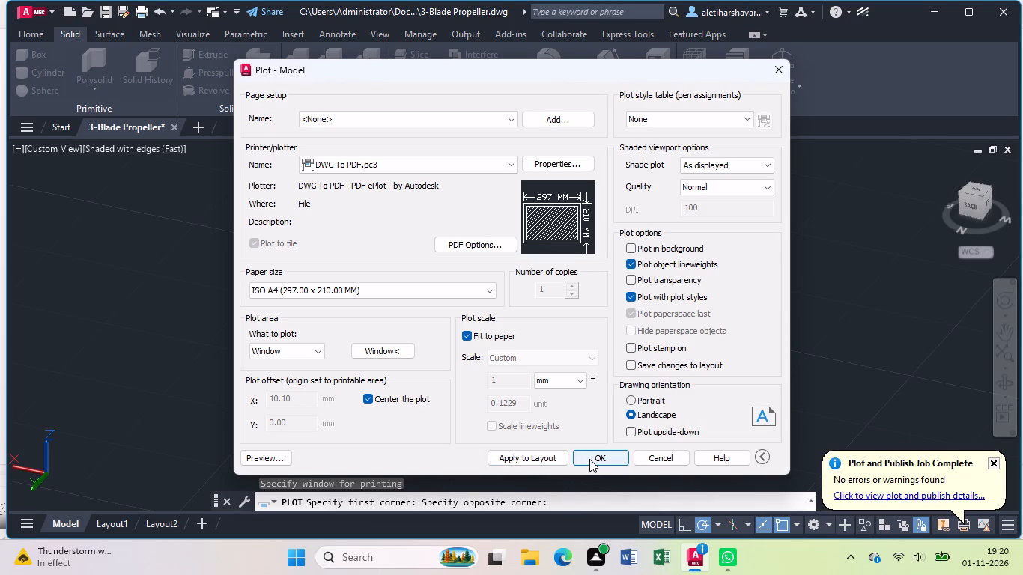
pyautogui.click(590, 459)
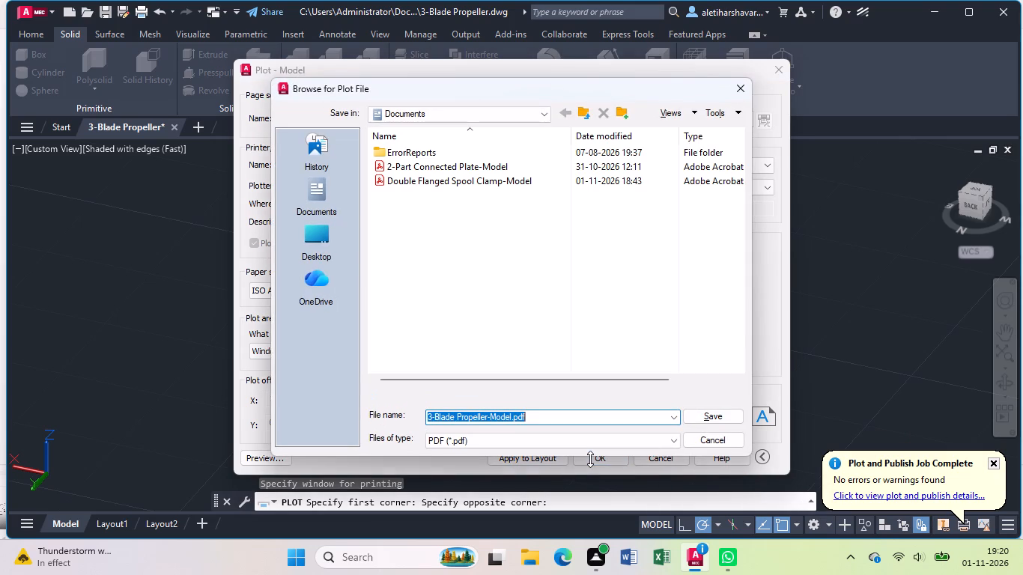
pyautogui.press('Return')
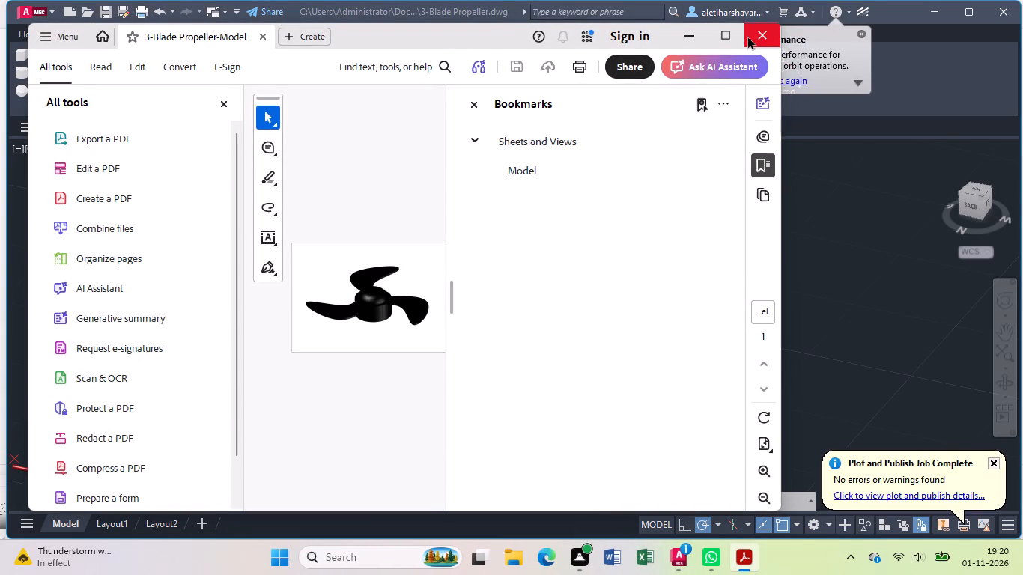
pyautogui.click(750, 38)
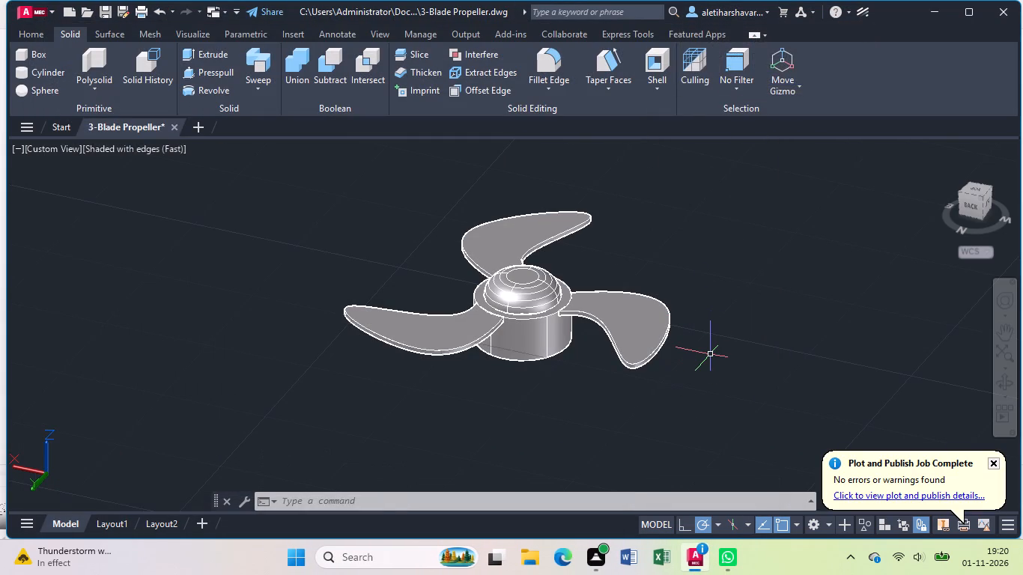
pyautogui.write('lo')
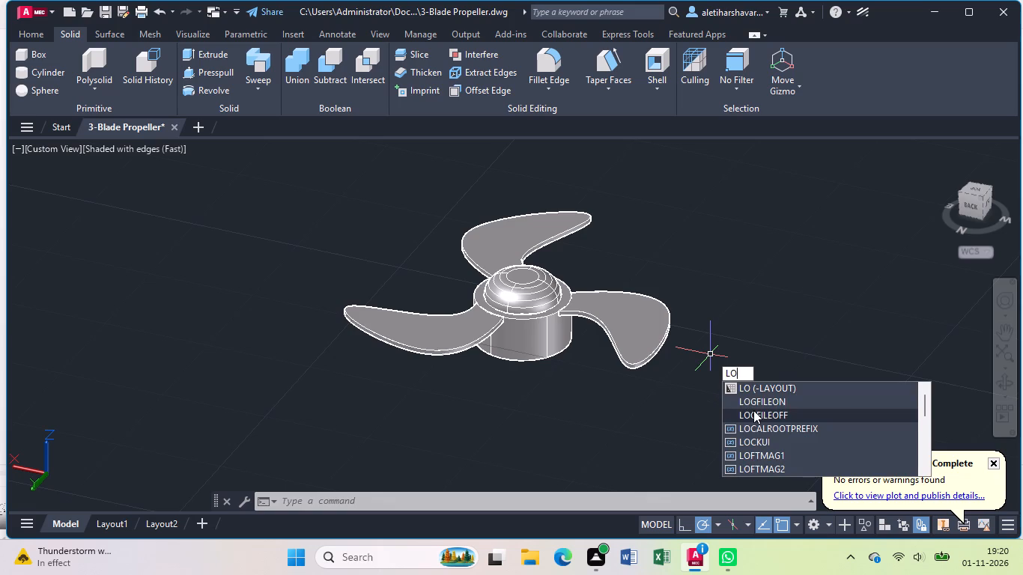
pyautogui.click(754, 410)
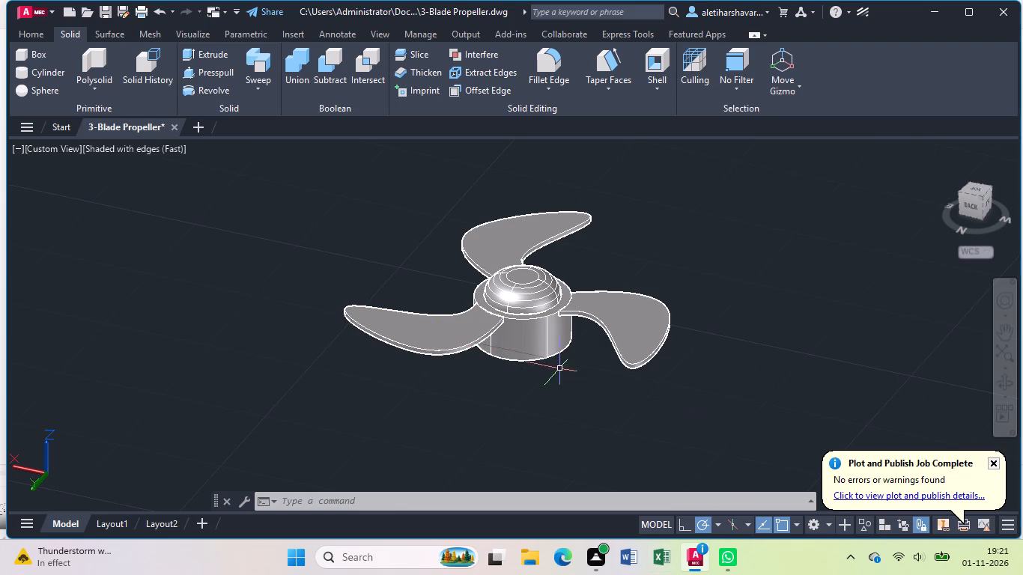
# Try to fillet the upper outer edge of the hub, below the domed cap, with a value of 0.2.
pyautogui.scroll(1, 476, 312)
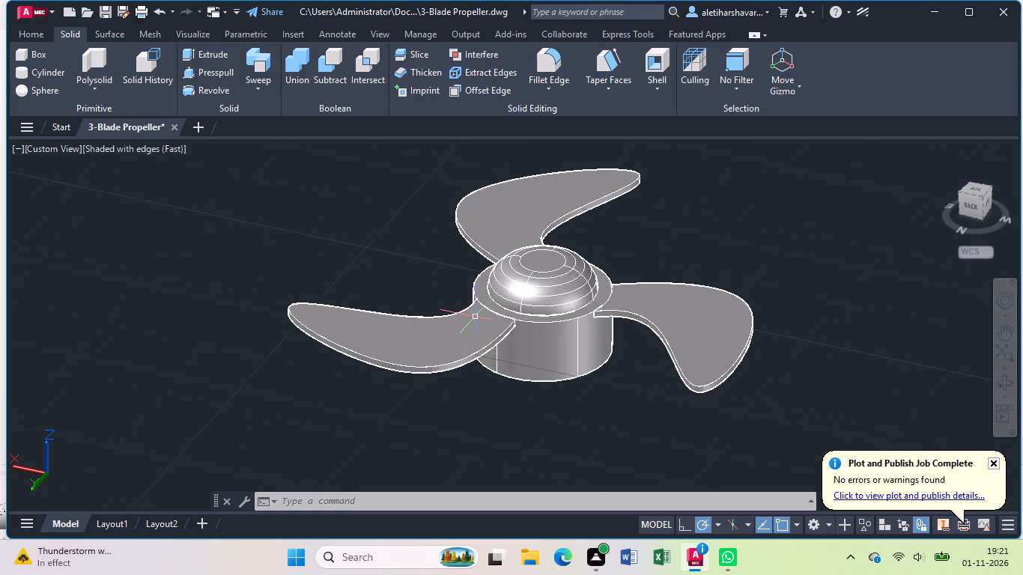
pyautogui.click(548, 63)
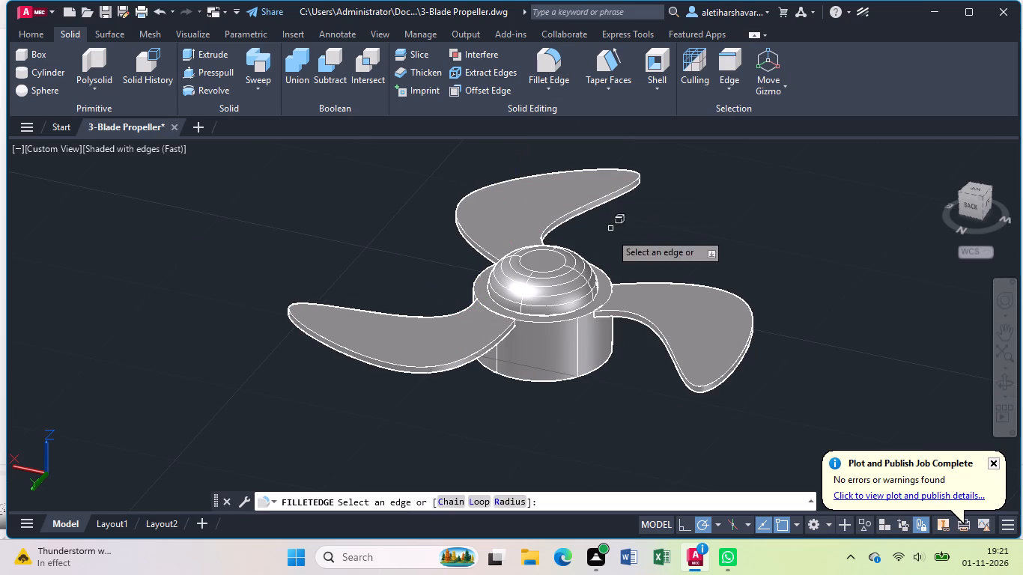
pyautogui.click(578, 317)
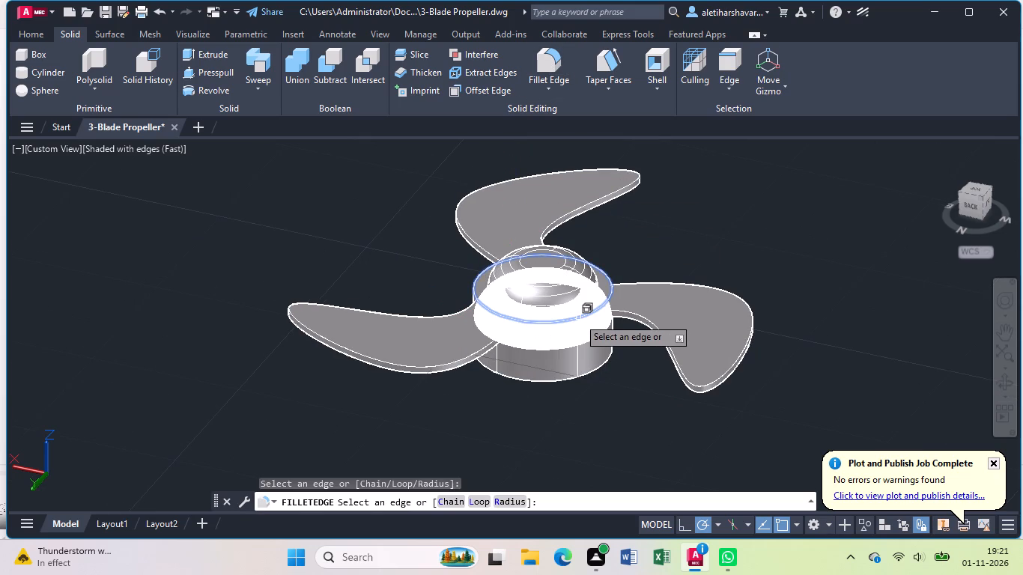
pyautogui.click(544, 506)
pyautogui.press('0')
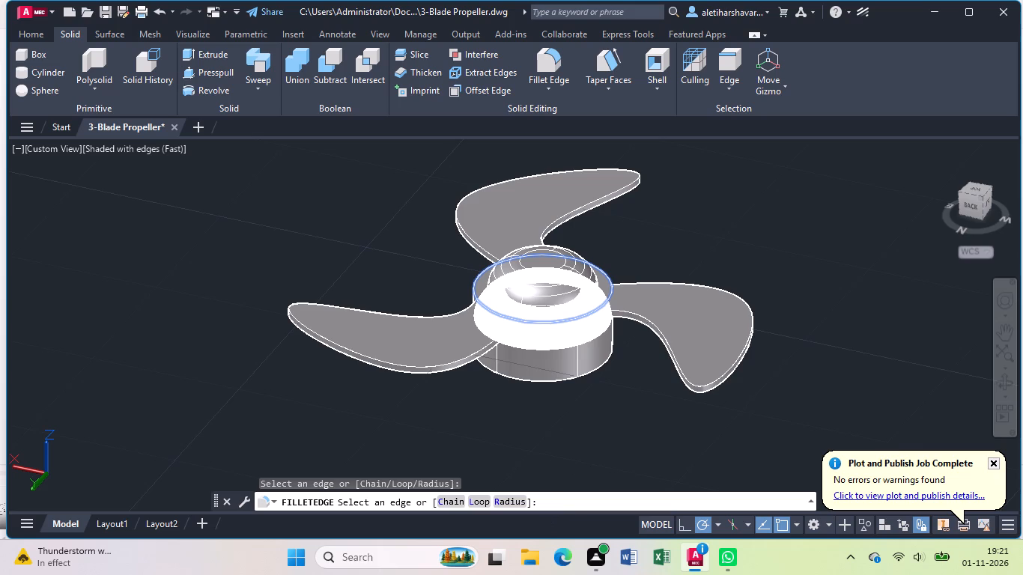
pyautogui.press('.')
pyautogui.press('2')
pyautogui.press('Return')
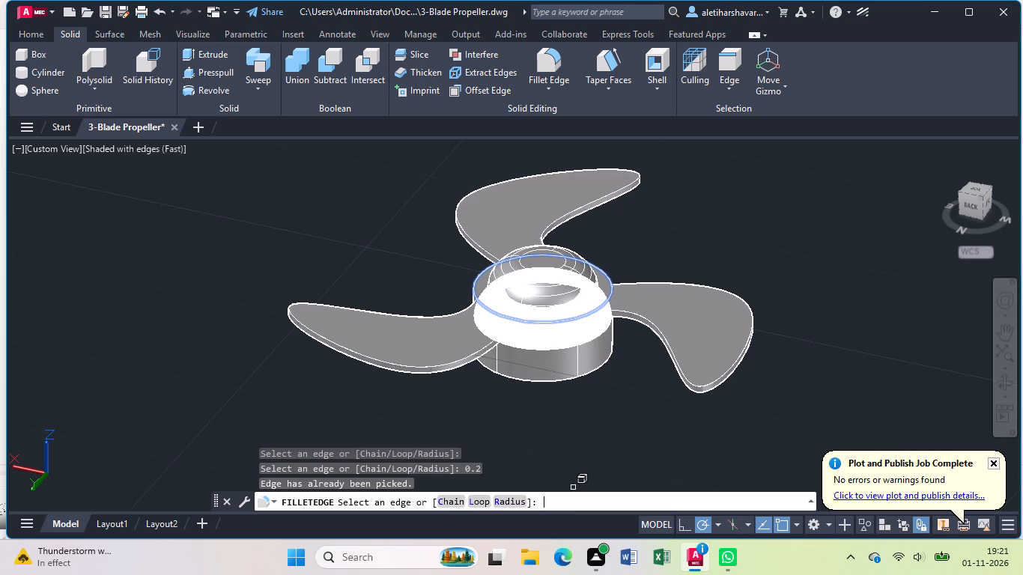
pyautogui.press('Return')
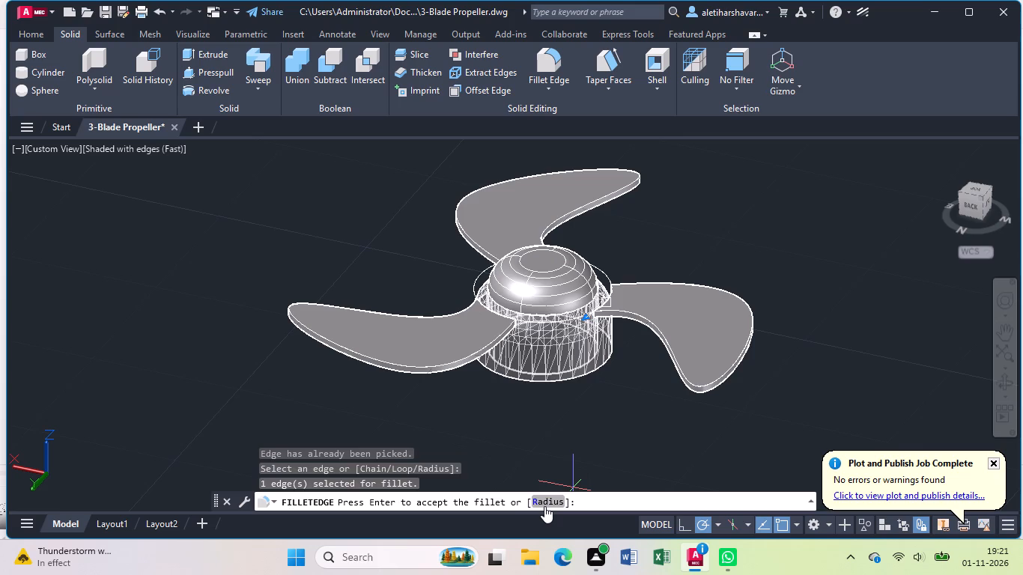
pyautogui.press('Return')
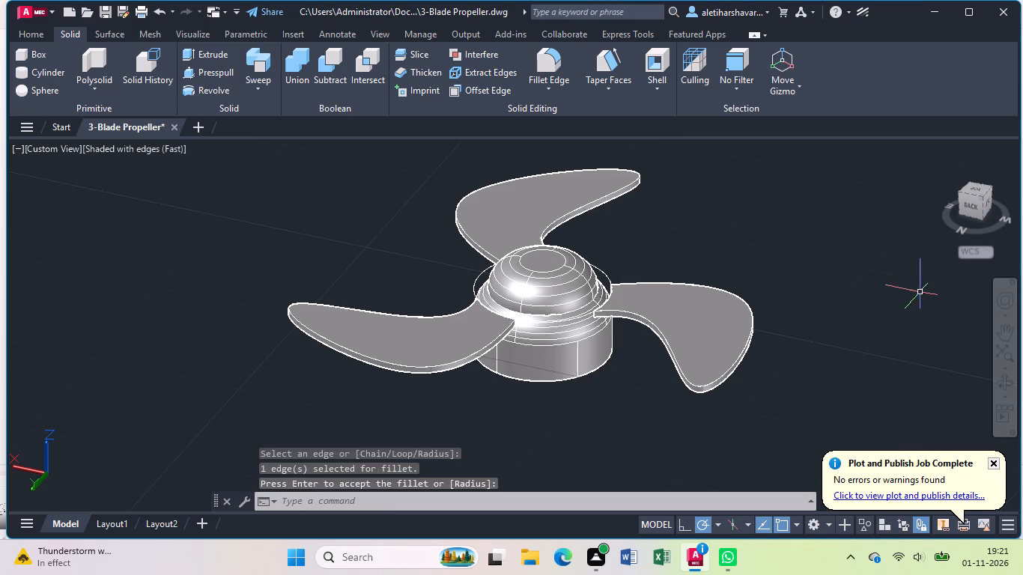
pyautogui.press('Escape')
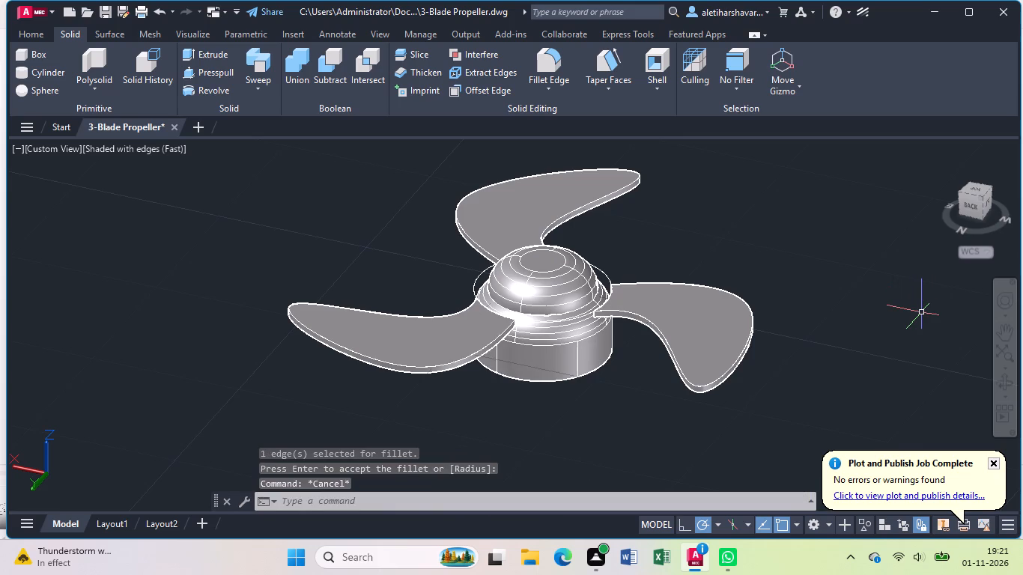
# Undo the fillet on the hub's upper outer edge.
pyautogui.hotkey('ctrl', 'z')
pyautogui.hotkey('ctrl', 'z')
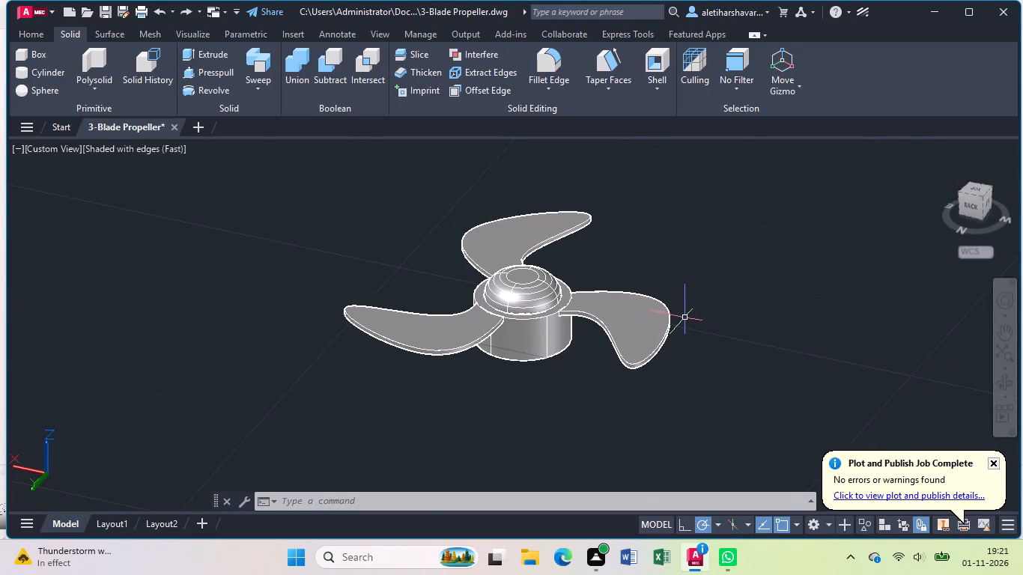
# Examine the propeller from below and from above, checking the hub's underside, the blades and the domed cap.
pyautogui.moveTo(684, 319); pyautogui.dragTo(695, 276, button='middle')
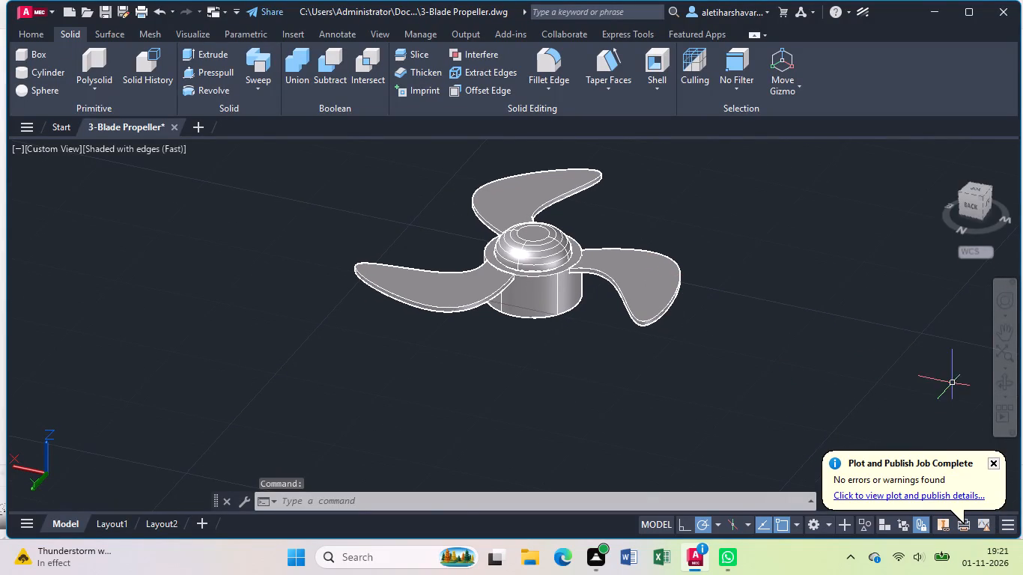
pyautogui.click(1003, 378)
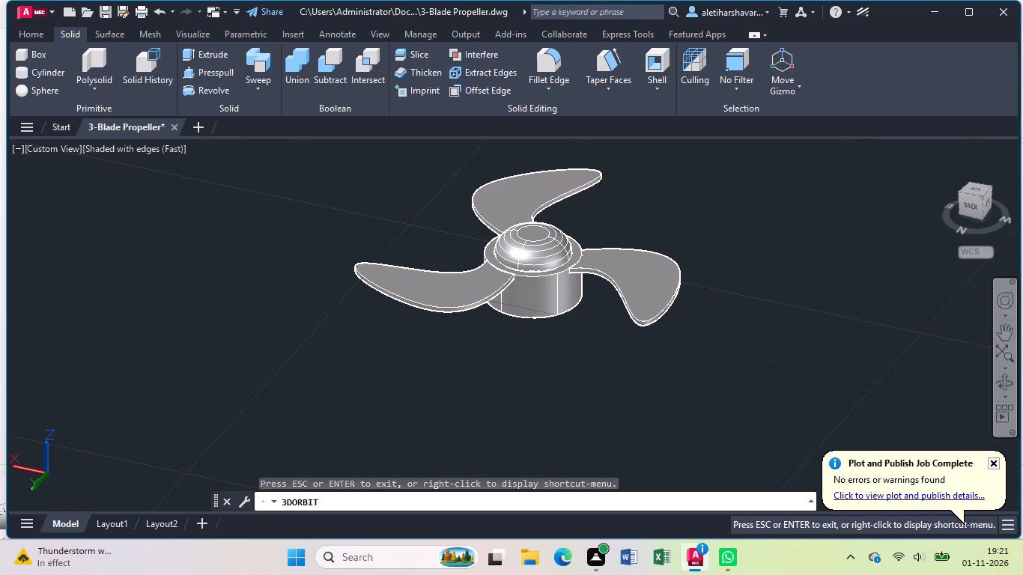
pyautogui.click(757, 271)
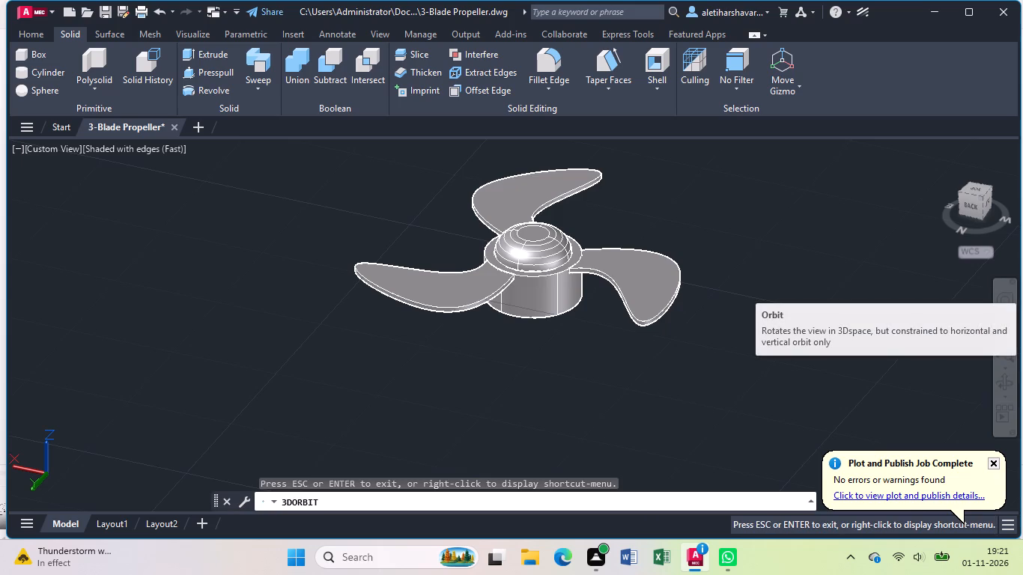
pyautogui.moveTo(758, 271); pyautogui.dragTo(764, 335, button='middle')
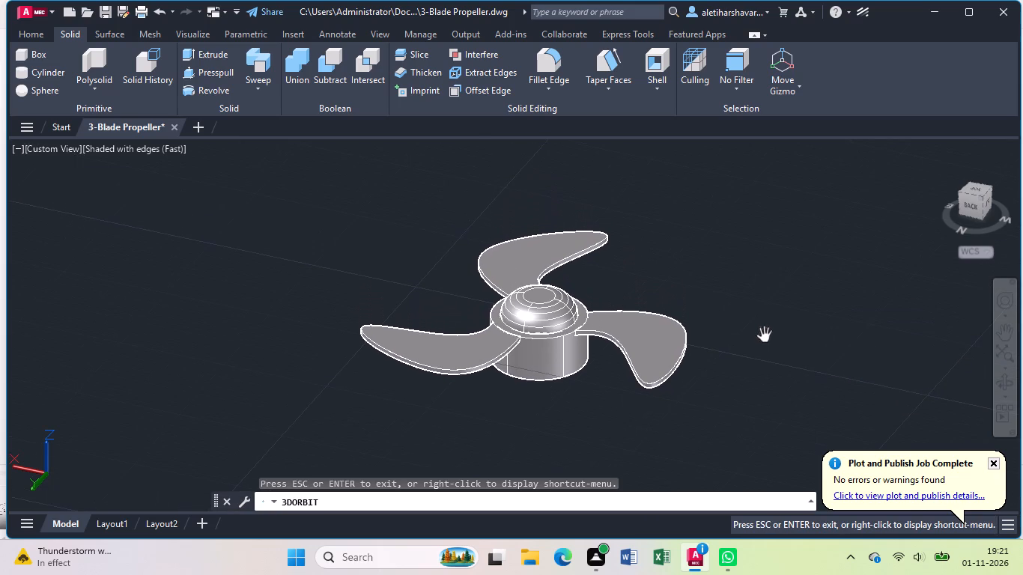
pyautogui.press('Escape')
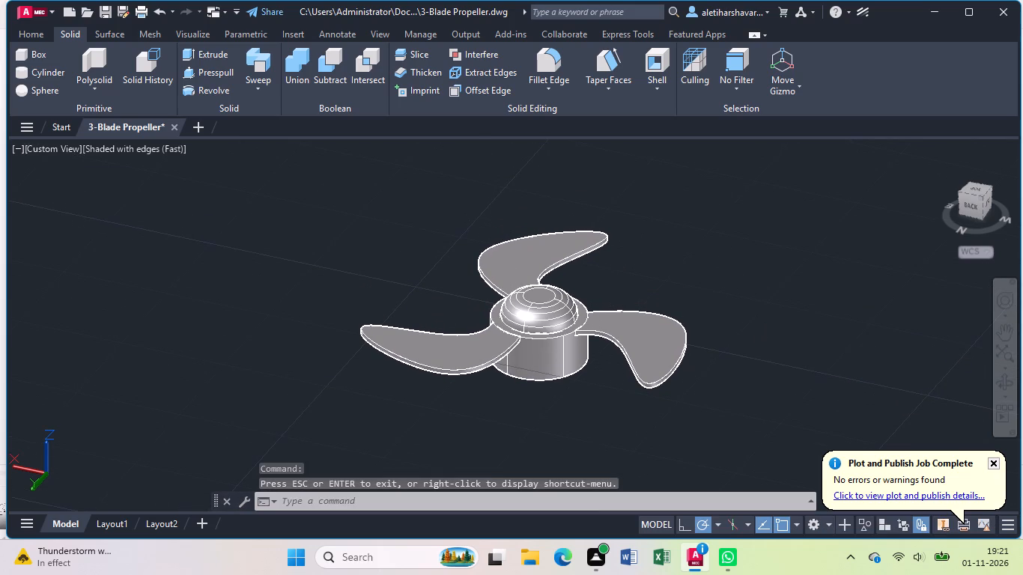
pyautogui.click(1003, 379)
pyautogui.moveTo(757, 396); pyautogui.dragTo(779, 300)
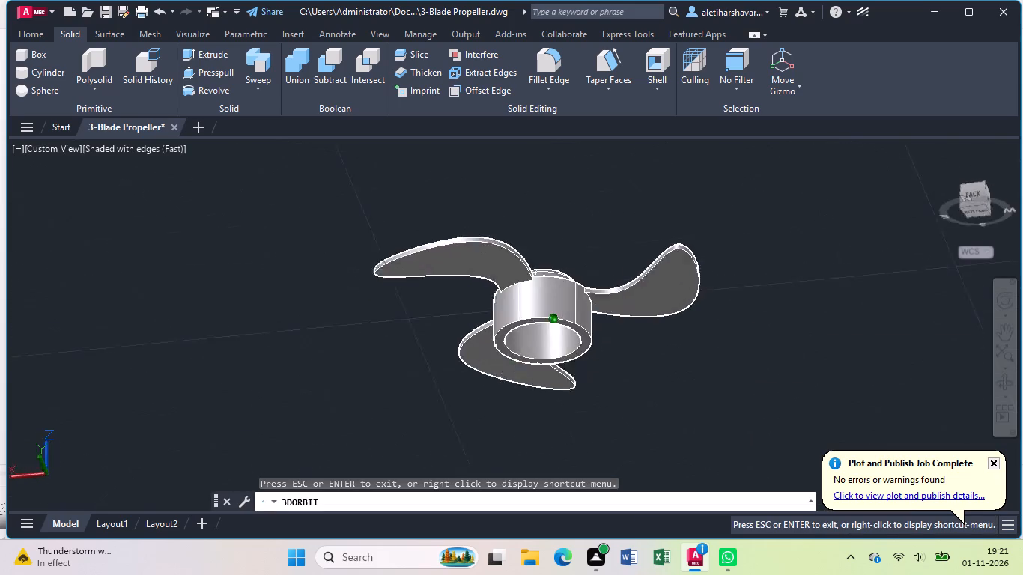
pyautogui.moveTo(779, 300); pyautogui.dragTo(690, 415)
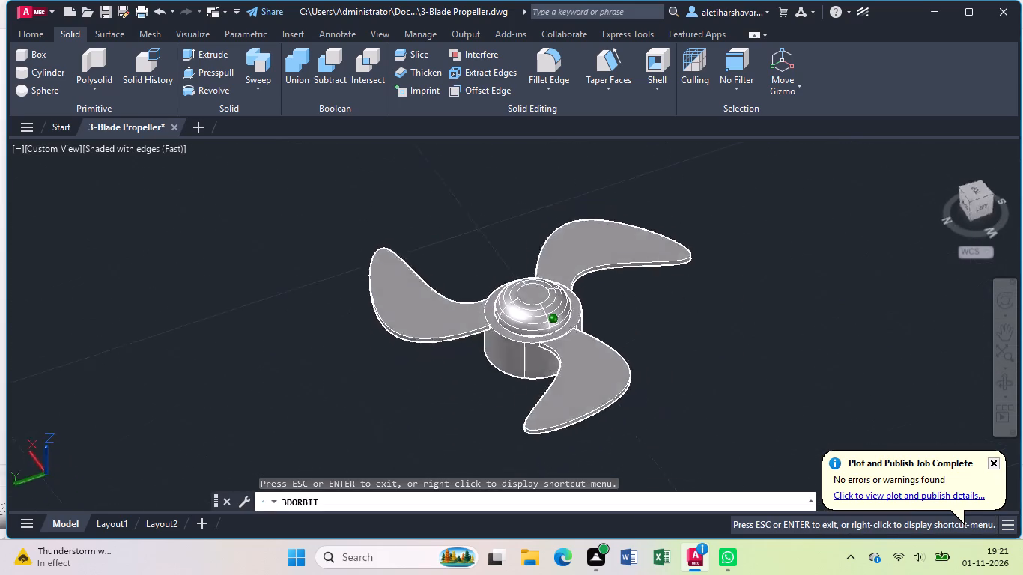
pyautogui.moveTo(690, 415); pyautogui.dragTo(566, 405)
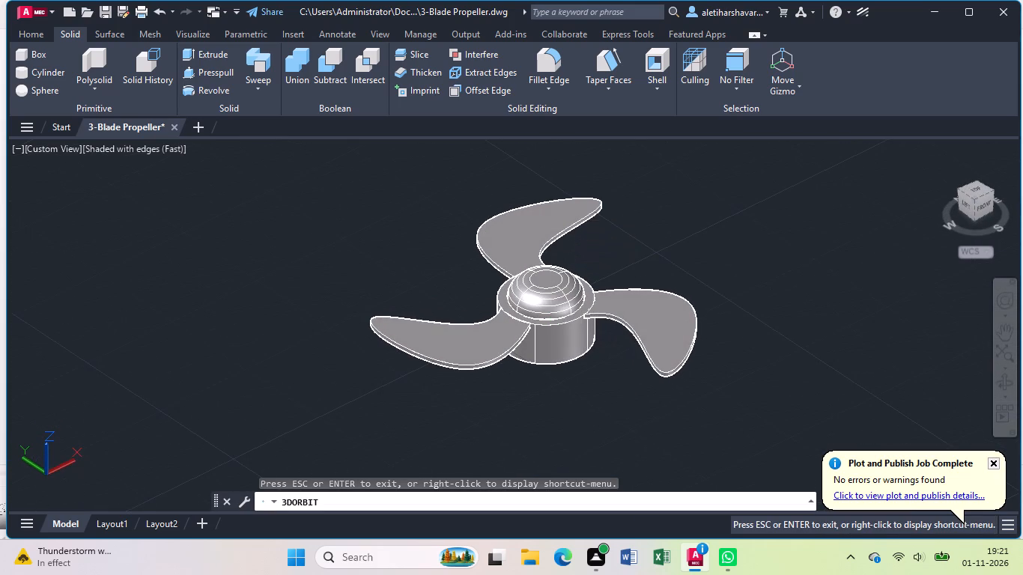
pyautogui.press('Escape')
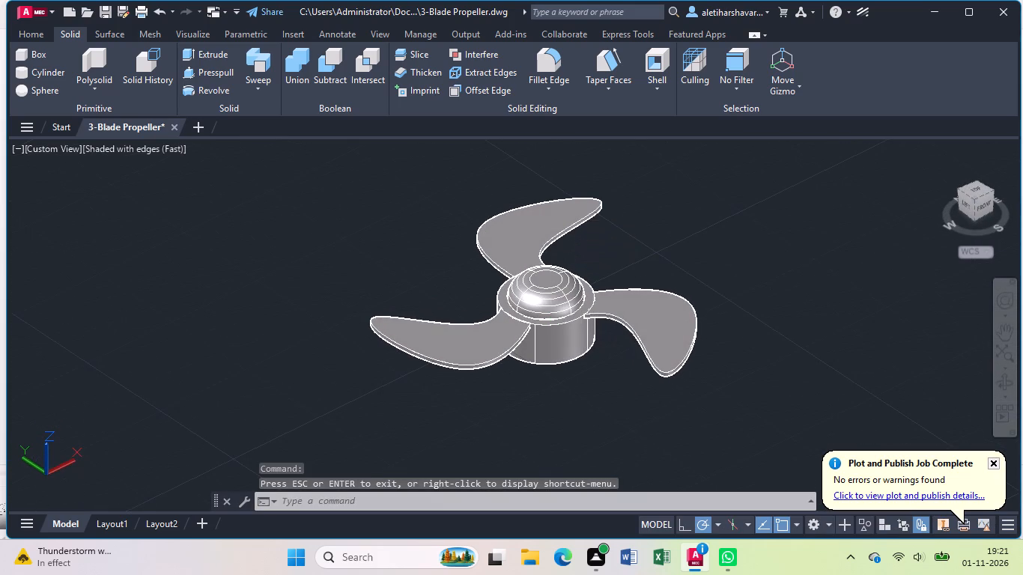